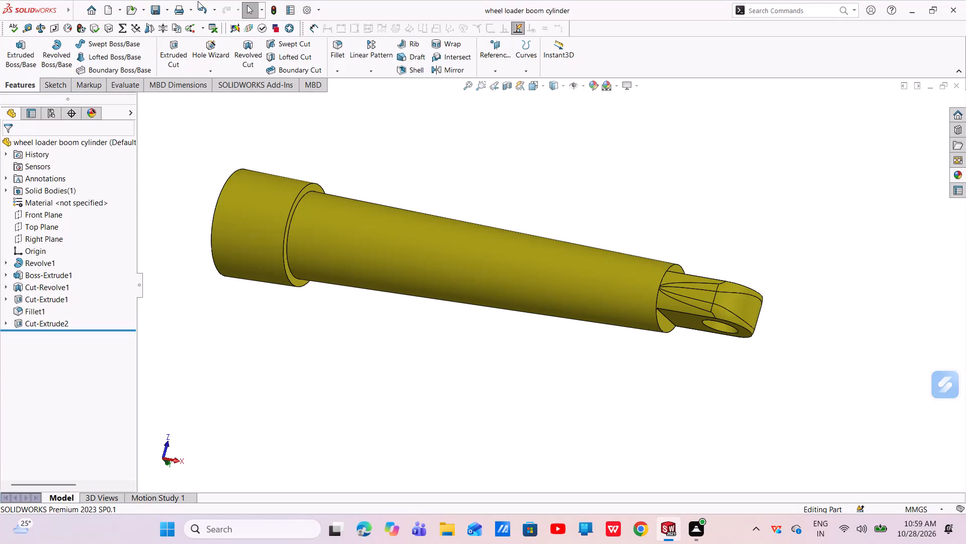
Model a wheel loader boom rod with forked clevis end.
Create a new part document.
left_click(110, 7)
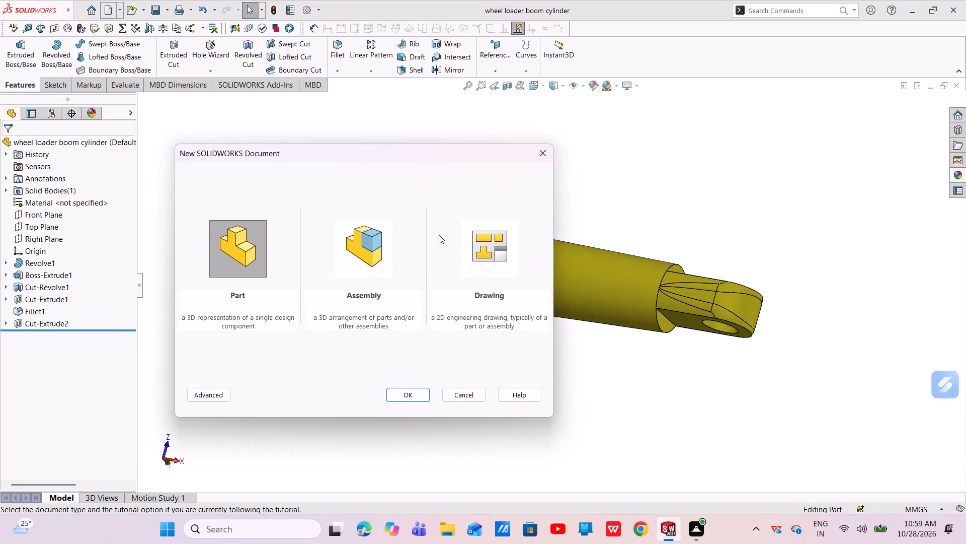
left_click(397, 400)
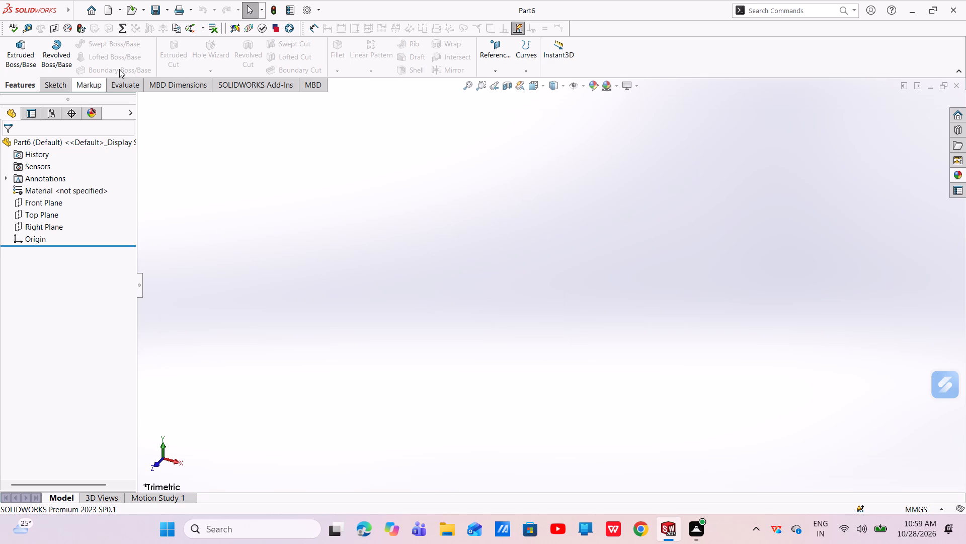
Save the new part as "wheel loader boom rod" in the desktop's New folder, as a SOLIDWORKS Part file.
left_click(170, 11)
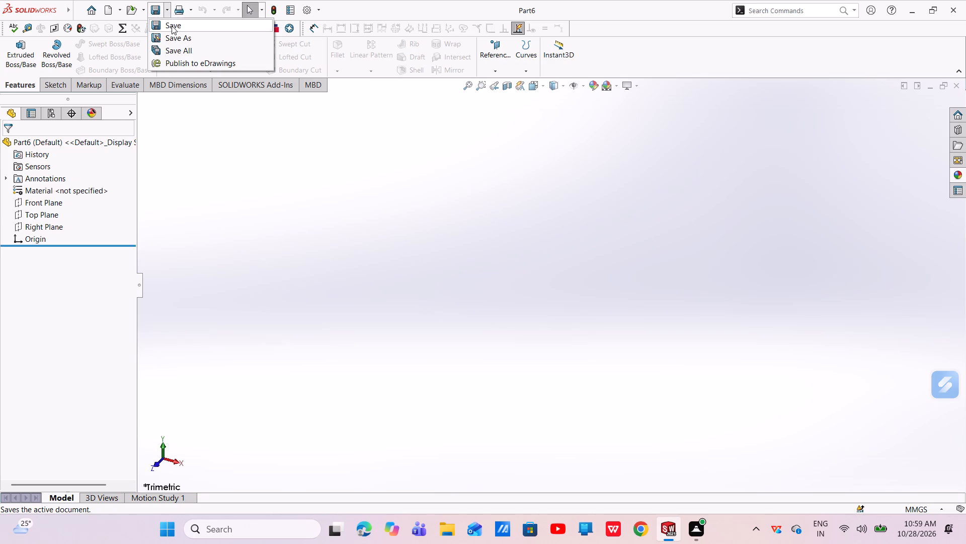
left_click(172, 26)
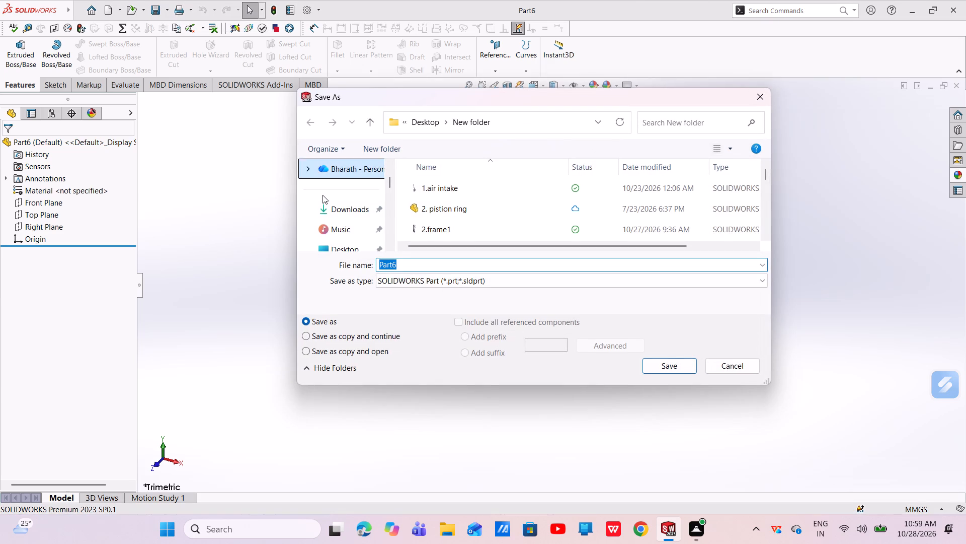
key("BackSpace")
key("w")
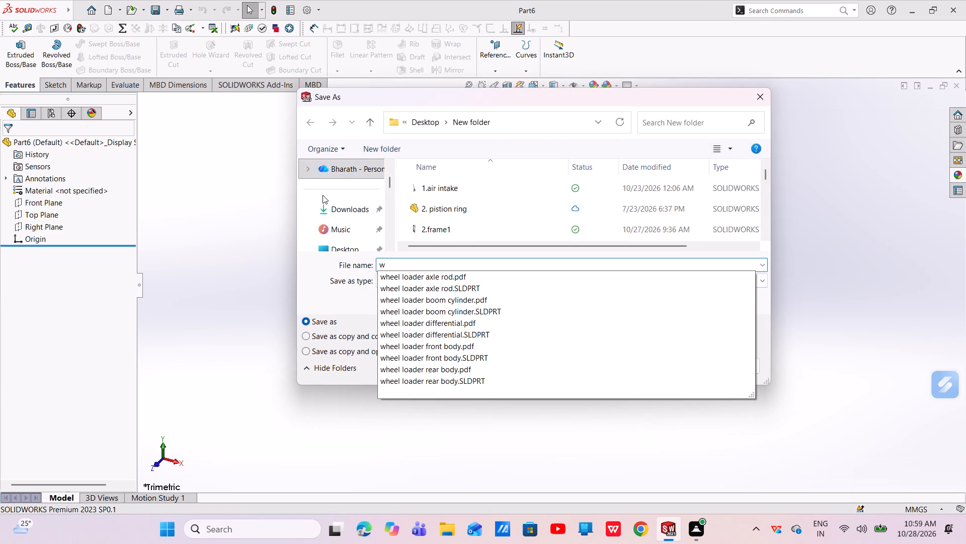
type("he")
key("e")
key("space")
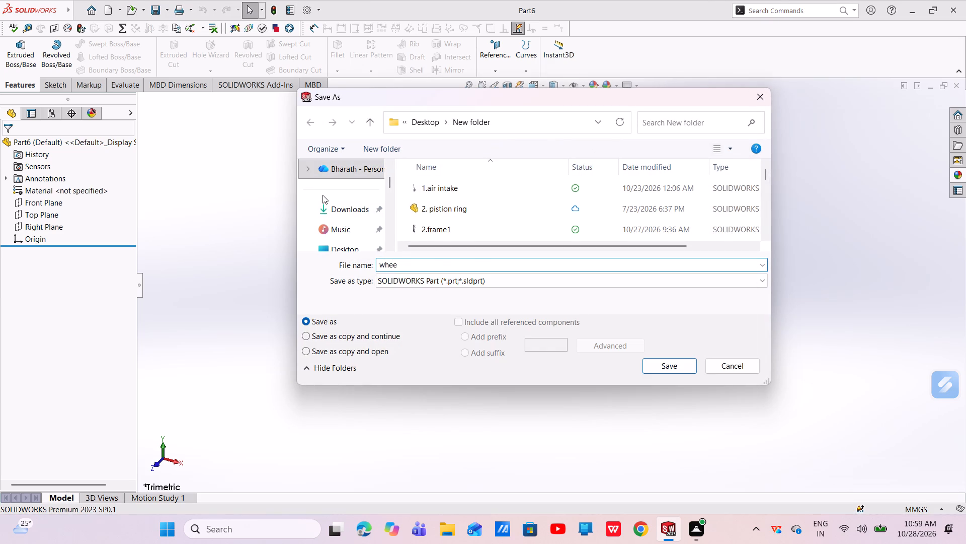
key("BackSpace")
type("l loader")
key("space")
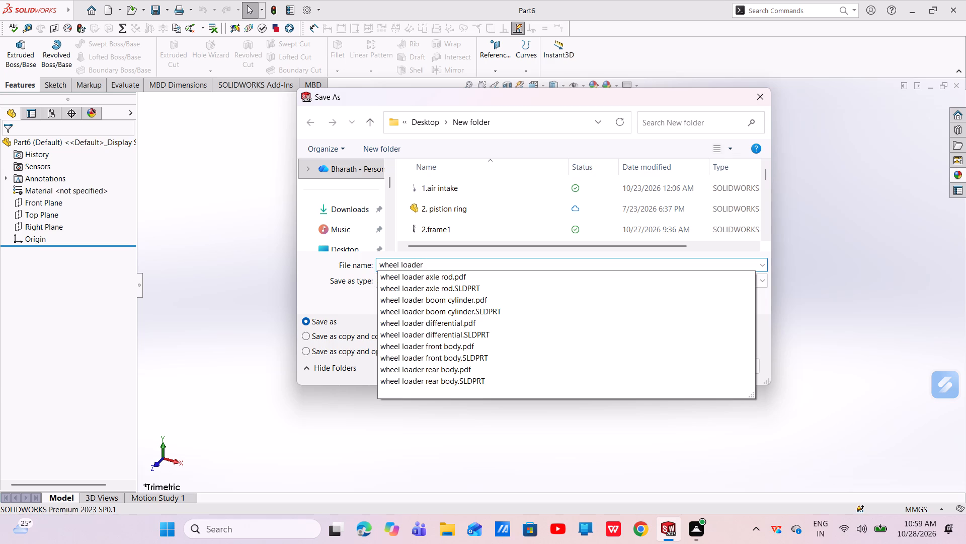
type("boom")
key("space")
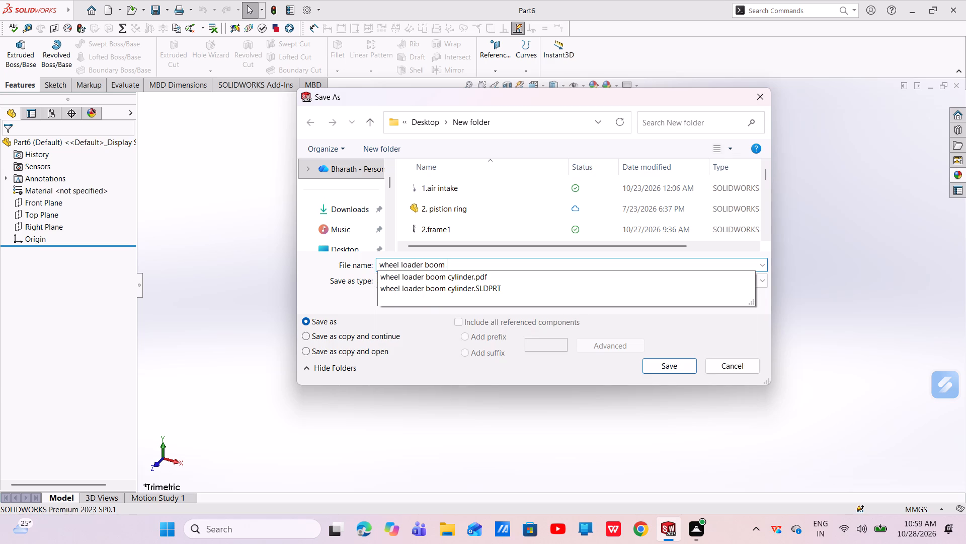
type("rod")
key("Return")
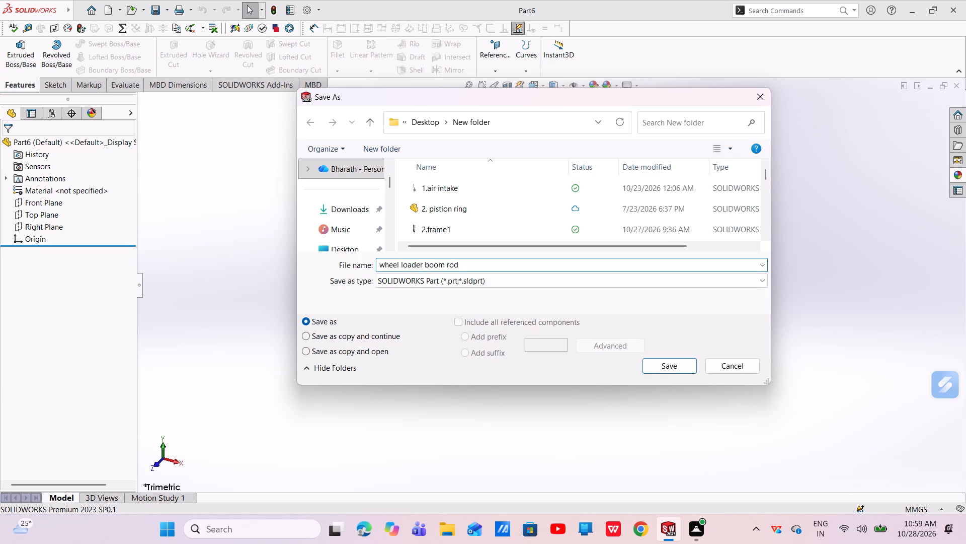
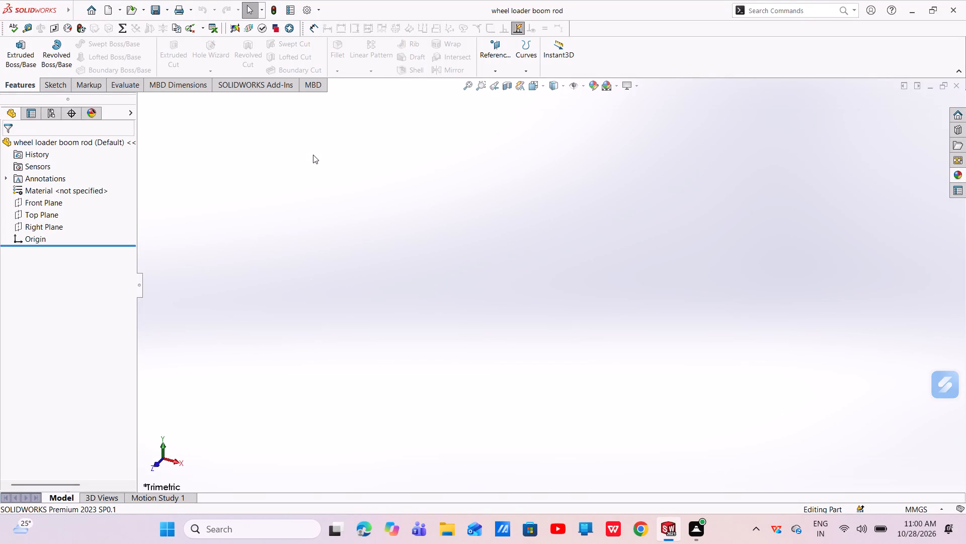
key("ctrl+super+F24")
Sketch a circle about 52 mm in diameter on the Right Plane, centred on the origin.
left_click(44, 228)
left_click(54, 216)
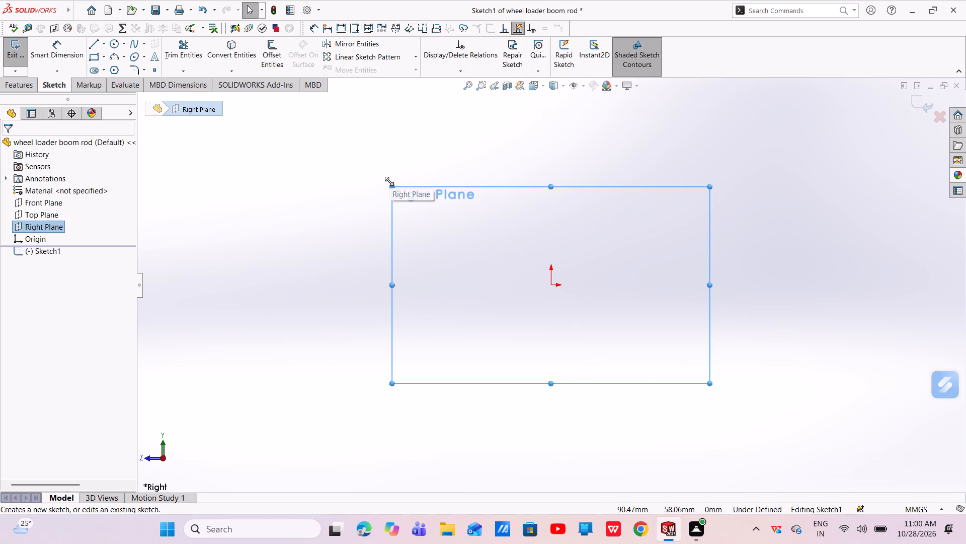
left_click(115, 46)
left_click(550, 285)
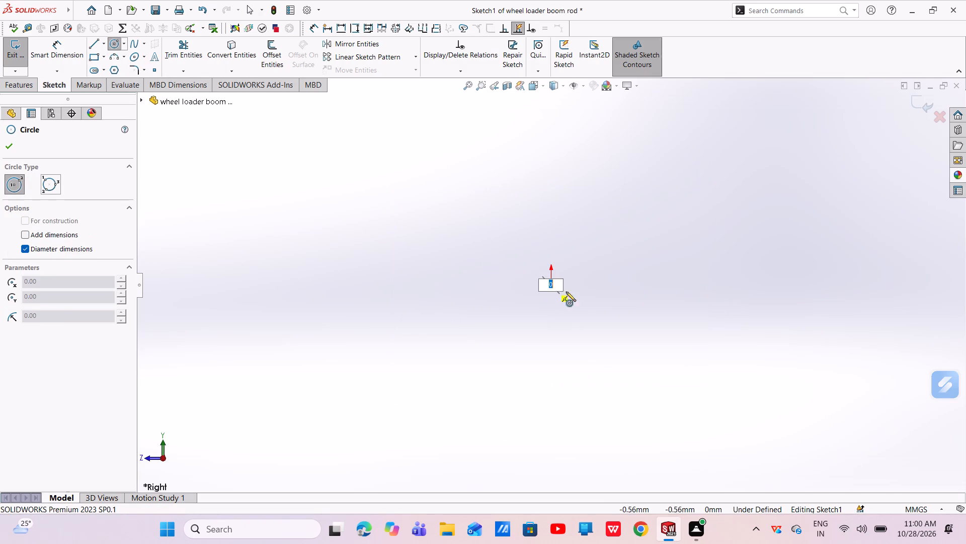
left_click(591, 308)
right_click(592, 307)
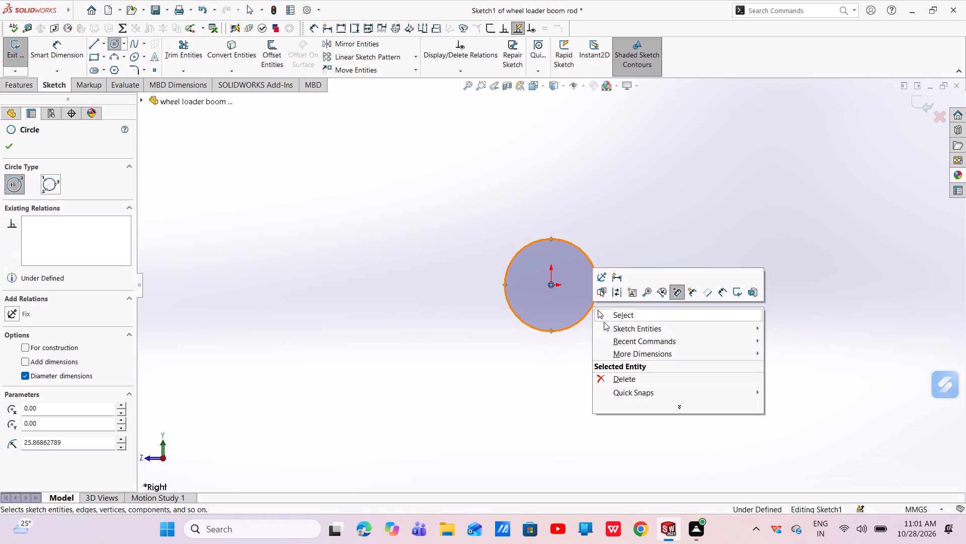
left_click(608, 310)
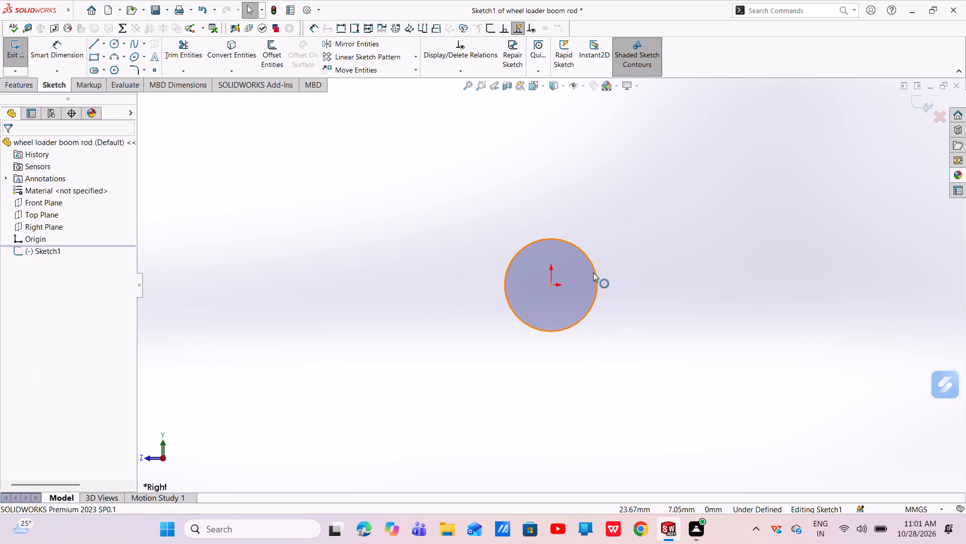
Dimension the circle's diameter at 2 mm with Smart Dimension.
left_click(66, 53)
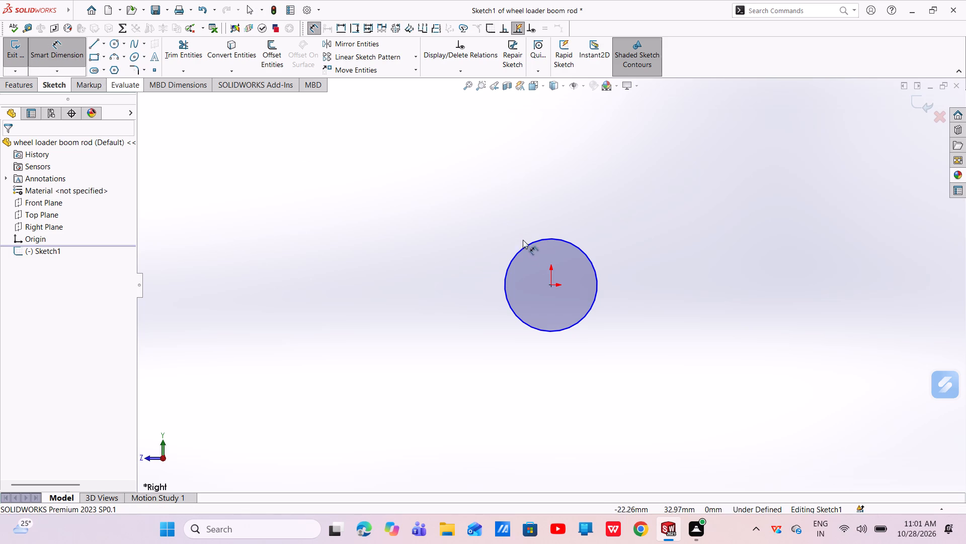
left_click(594, 306)
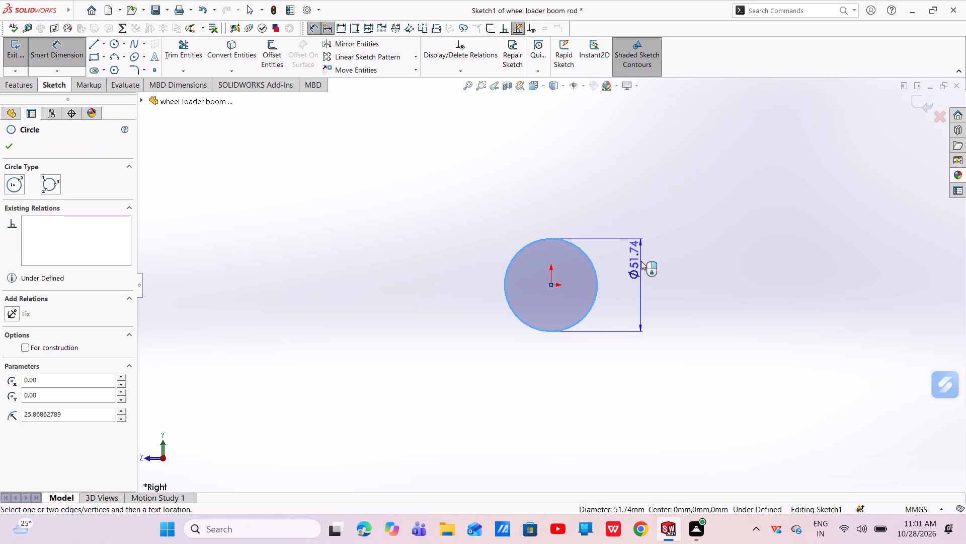
left_click(642, 260)
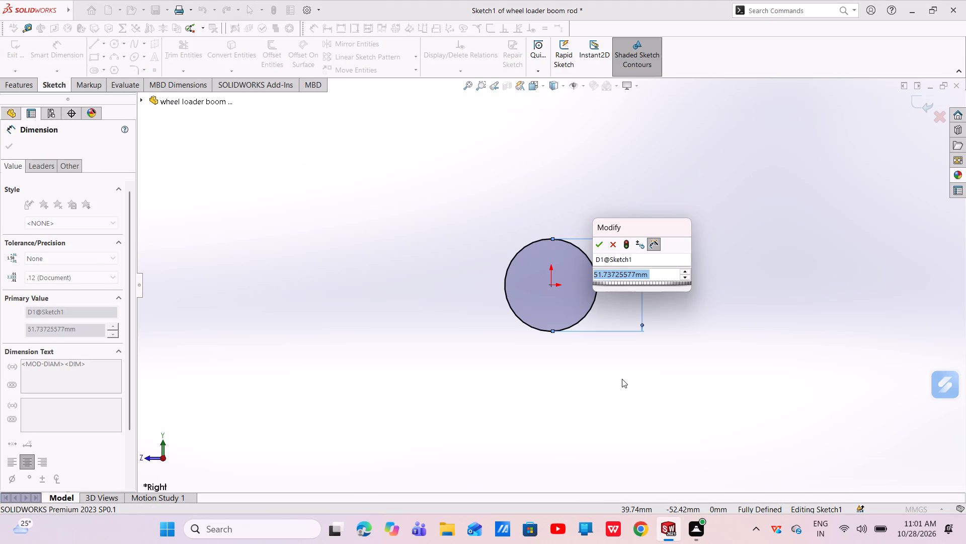
key("BackSpace")
key("2")
key("Return")
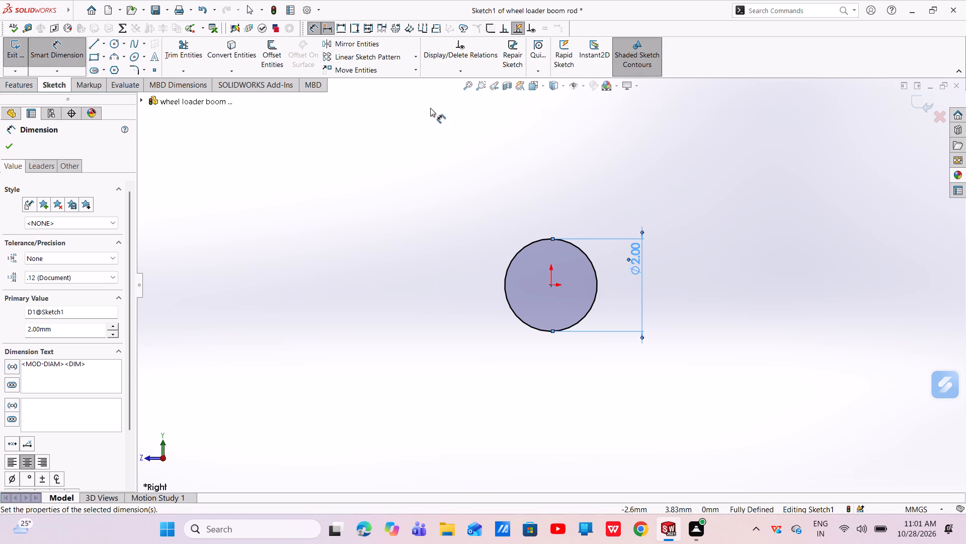
left_click(10, 150)
Extrude the circle as a boss in one direction, with end condition Blind and a depth of 16 mm.
left_click(12, 90)
left_click(21, 52)
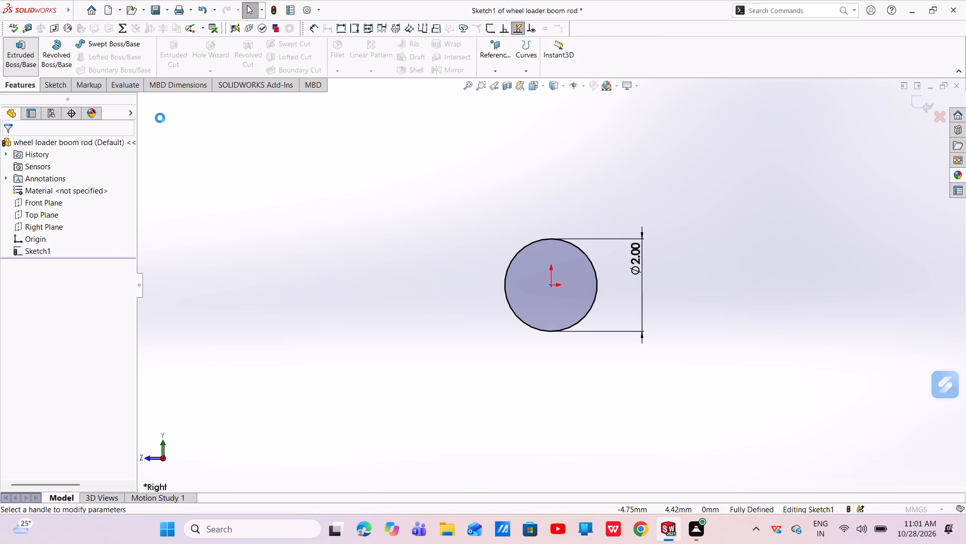
left_click(54, 217)
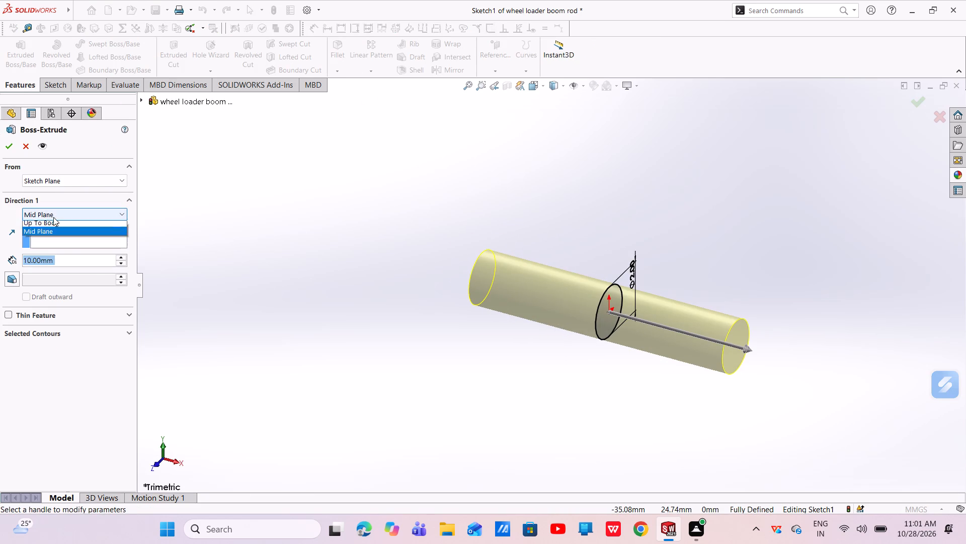
left_click(60, 228)
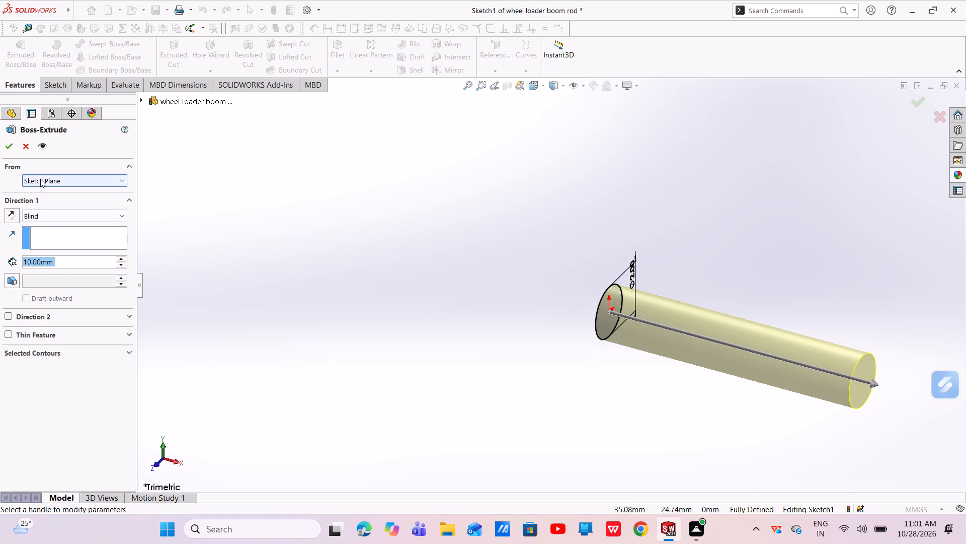
key("BackSpace")
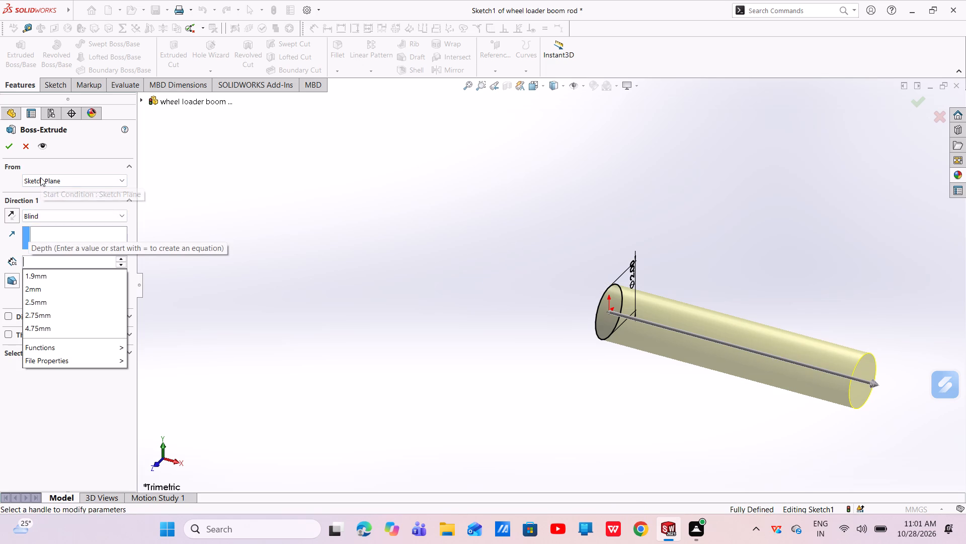
type("16")
key("Return")
scroll(339, 201, "up", 7)
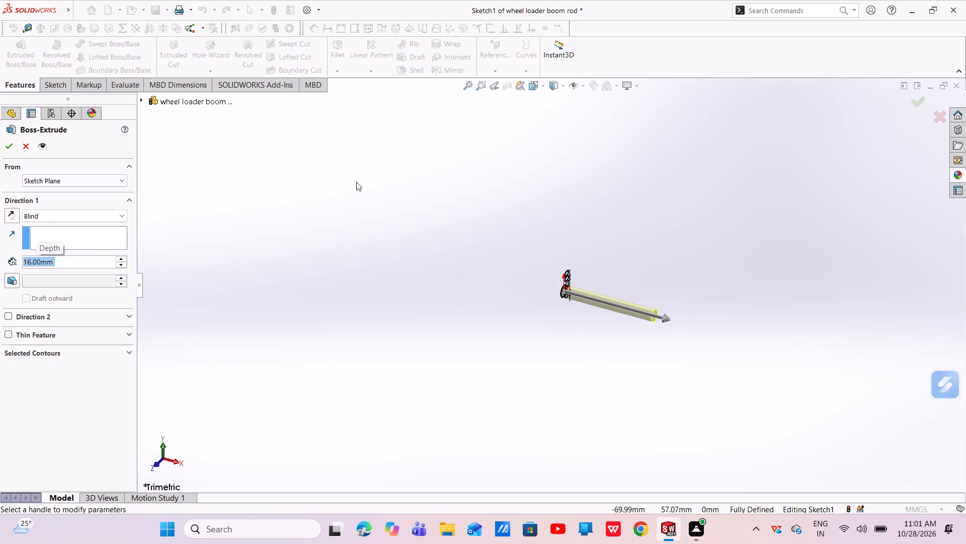
scroll(625, 303, "down", 7)
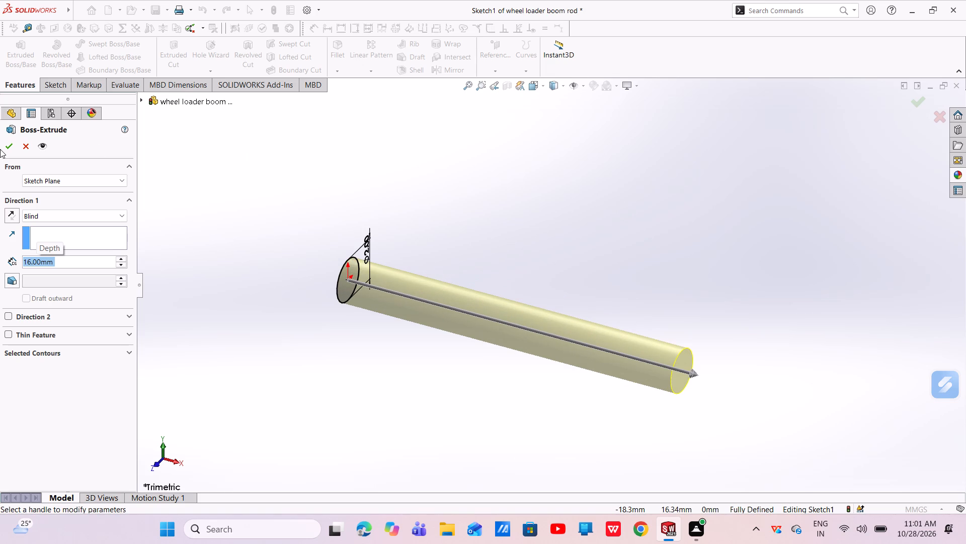
left_click(7, 147)
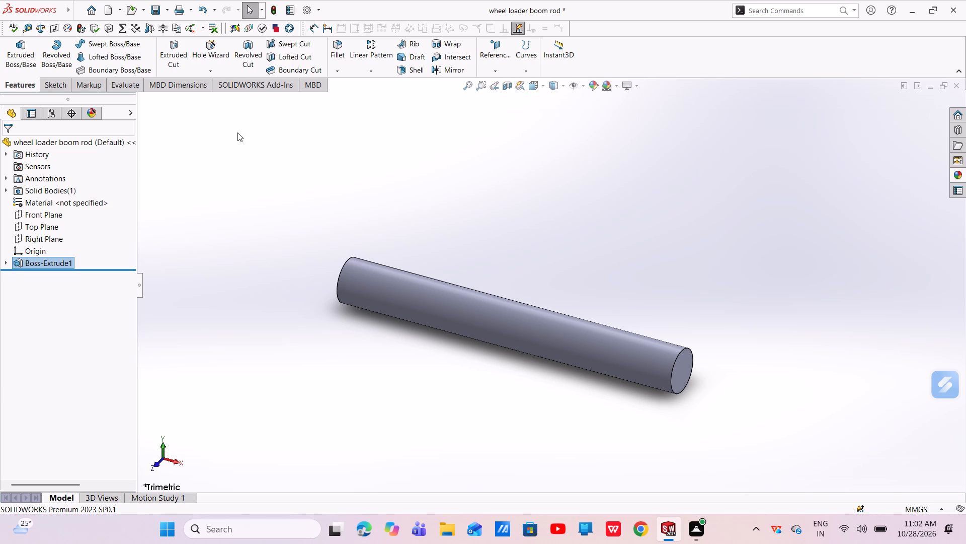
On the Front Plane, sketch a horizontal centerline about 6.6 mm long from the origin, extending away from the rod.
left_click(29, 213)
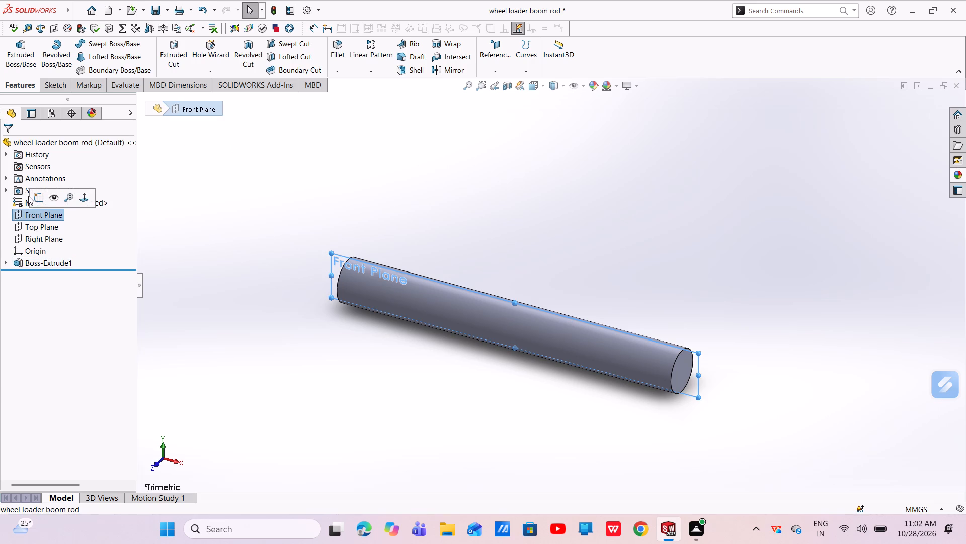
left_click(38, 197)
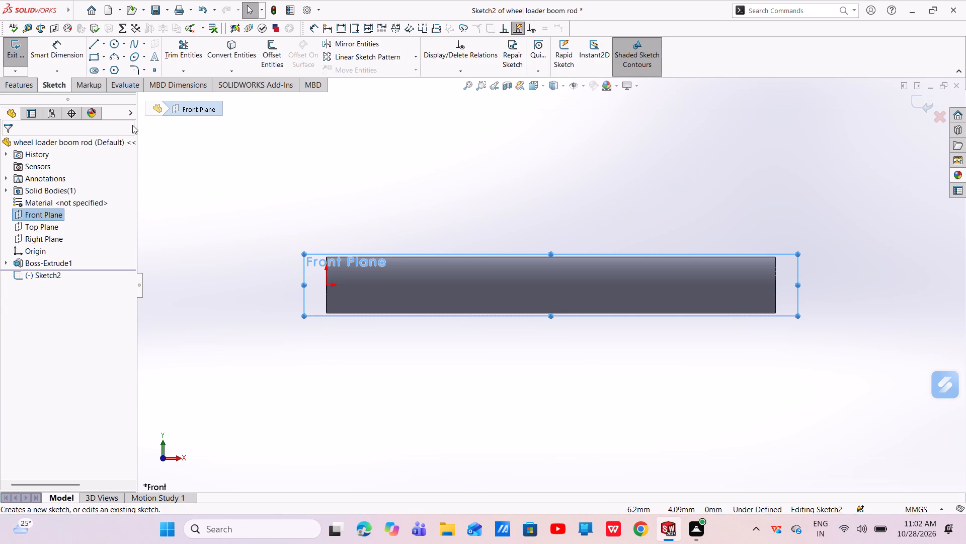
left_click(104, 42)
left_click(119, 71)
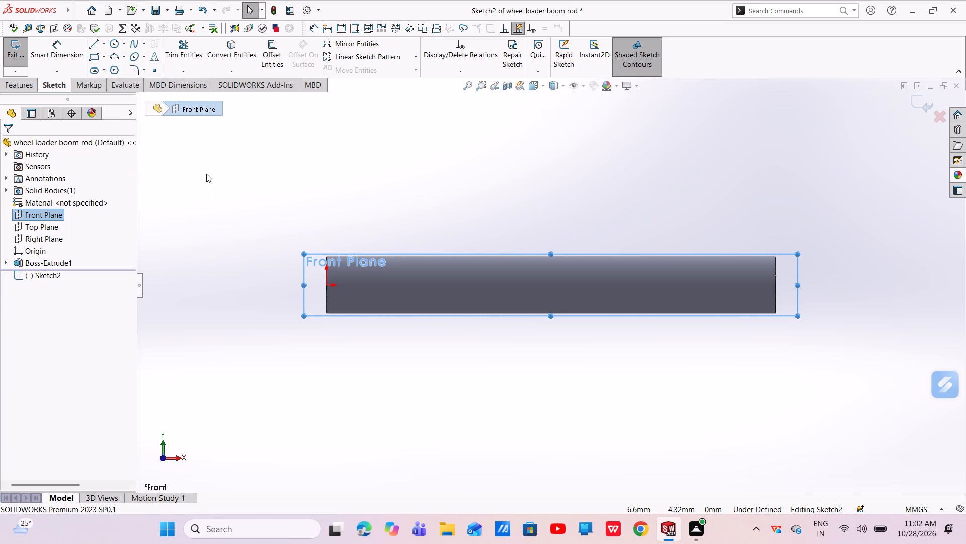
scroll(274, 254, "up", 2)
scroll(370, 300, "down", 2)
scroll(370, 299, "up", 1)
scroll(371, 299, "down", 3)
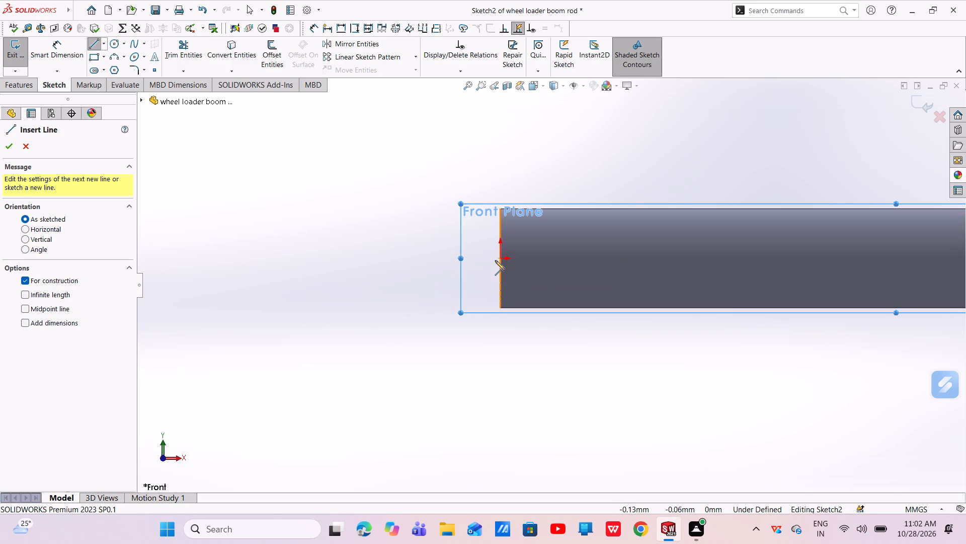
left_click(503, 260)
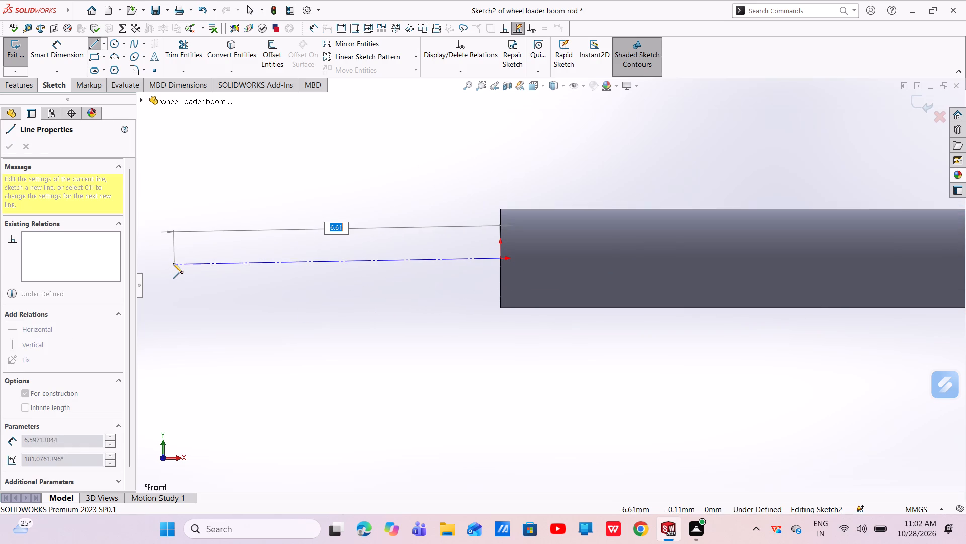
left_click(173, 258)
right_click(173, 258)
left_click(202, 262)
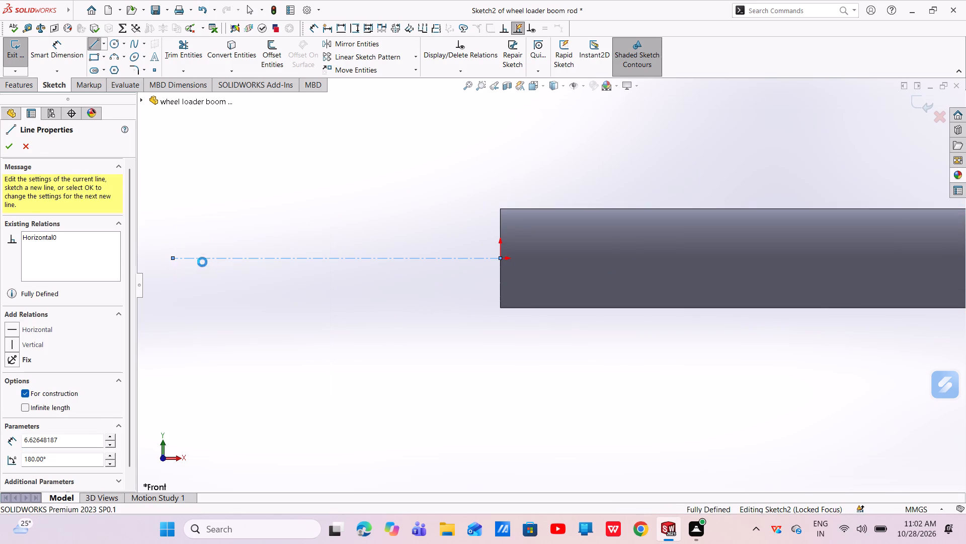
Dimension the centerline's length at 7 mm.
left_click(76, 52)
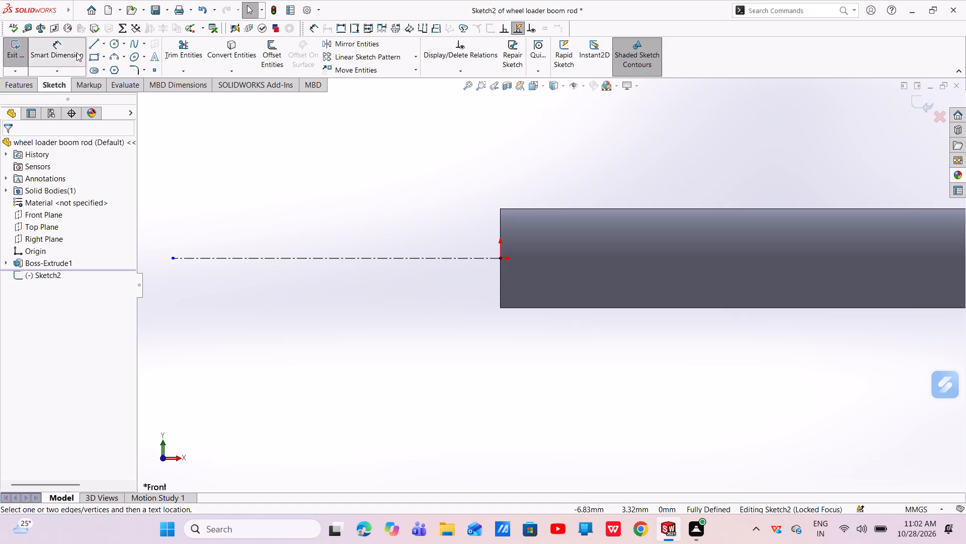
left_click(304, 256)
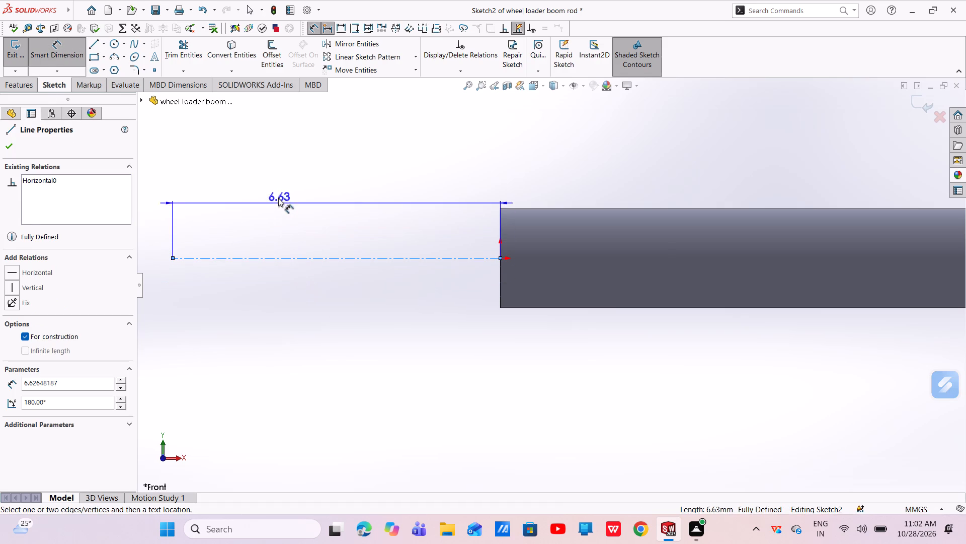
left_click(278, 192)
key("BackSpace")
key("7")
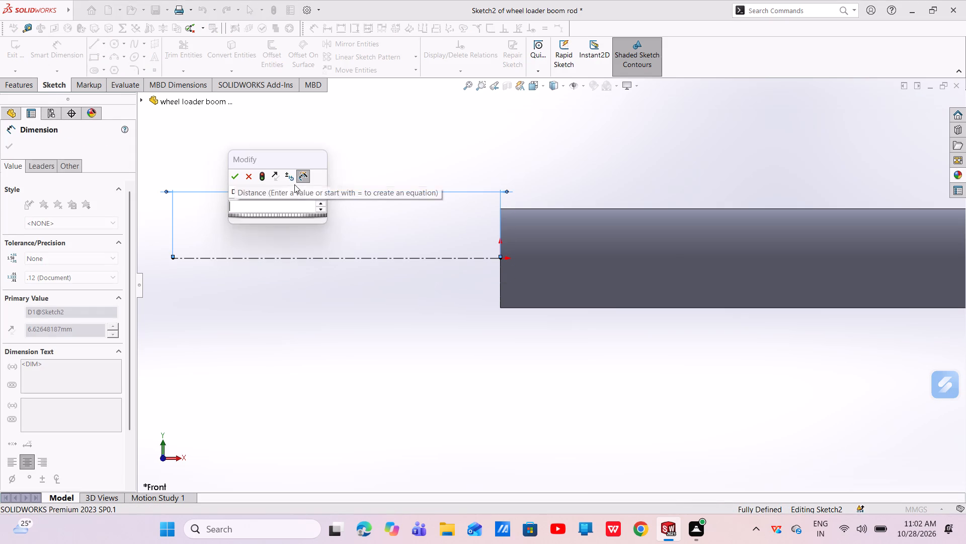
key("Return")
Set the centerline's length to 7.75 mm.
scroll(401, 280, "up", 4)
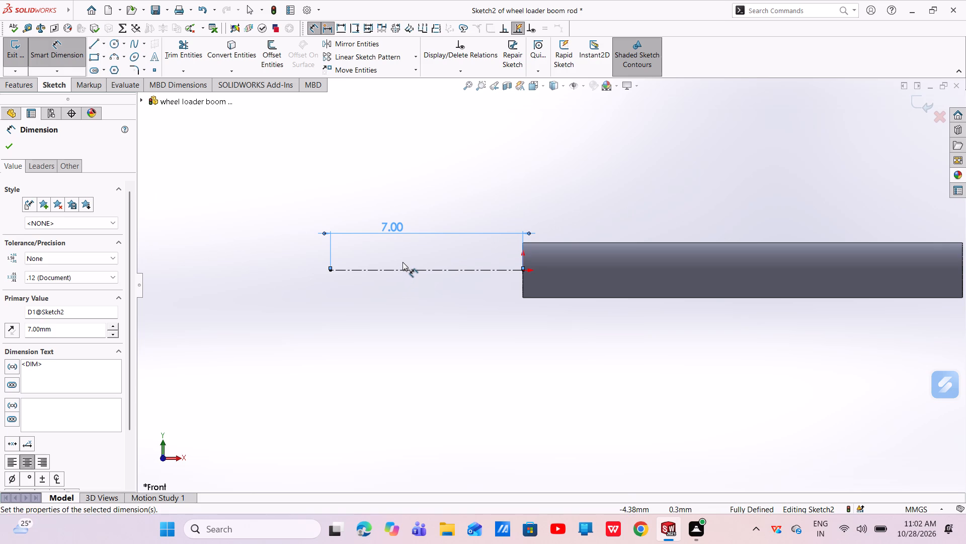
double_click(404, 225)
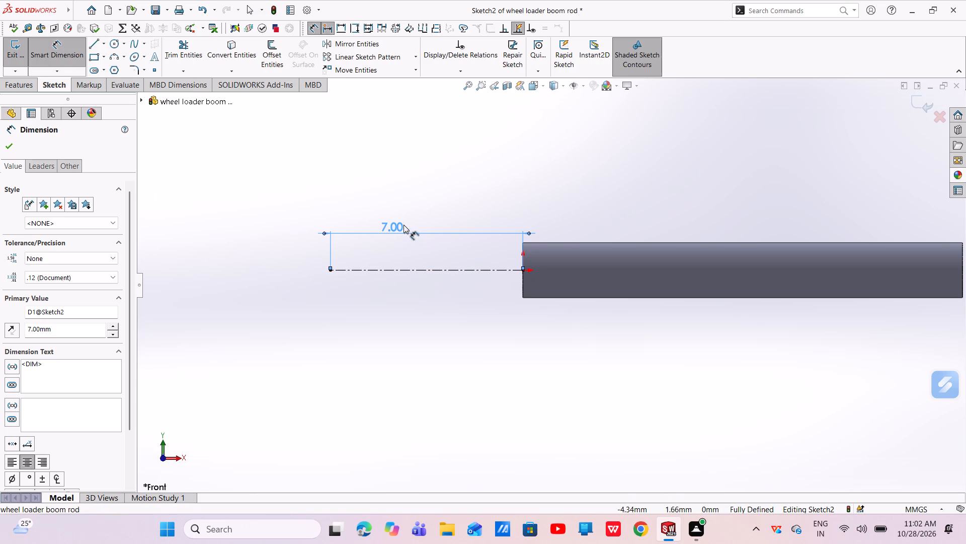
key("BackSpace")
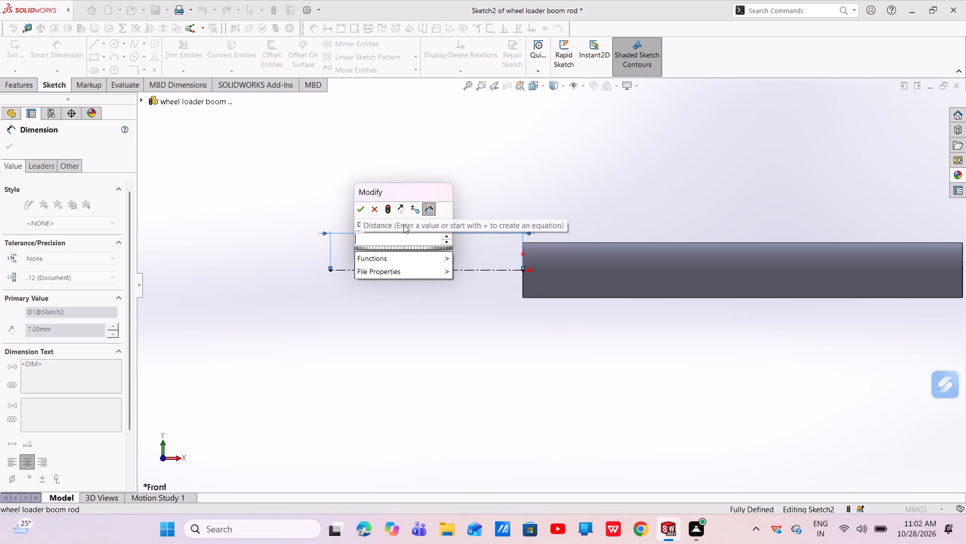
key("7")
type(".75")
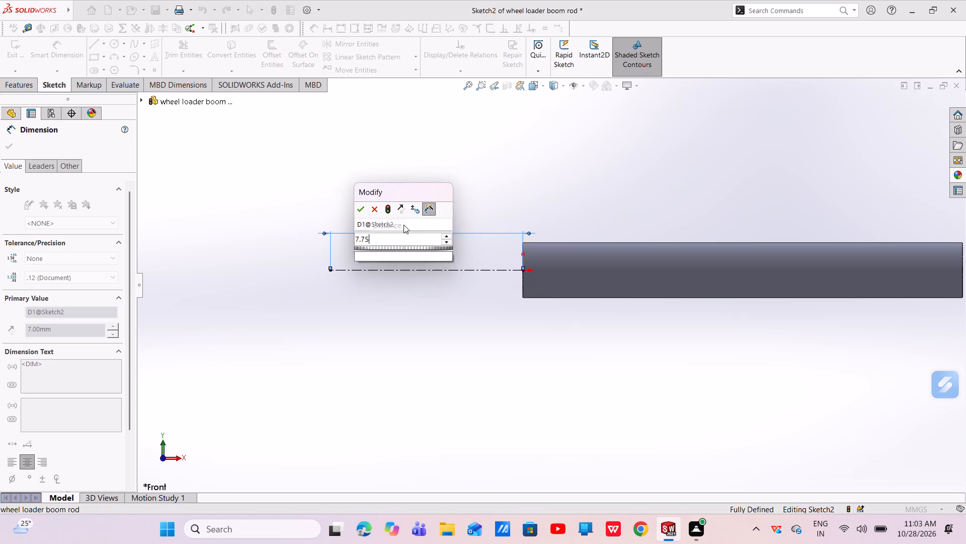
key("Return")
Sketch a small circle centred on the centerline near its free end, about 6.85 mm from the origin.
scroll(464, 276, "up", 3)
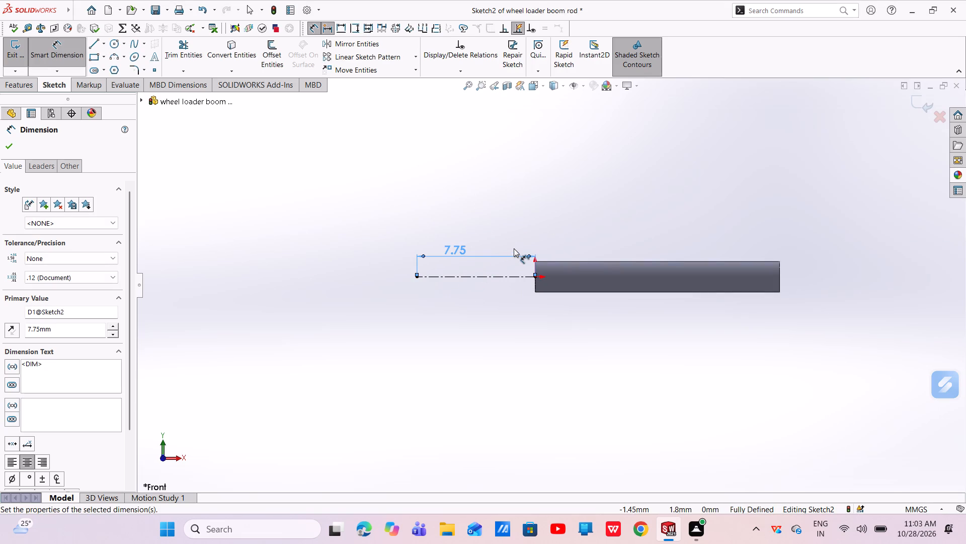
scroll(514, 248, "down", 5)
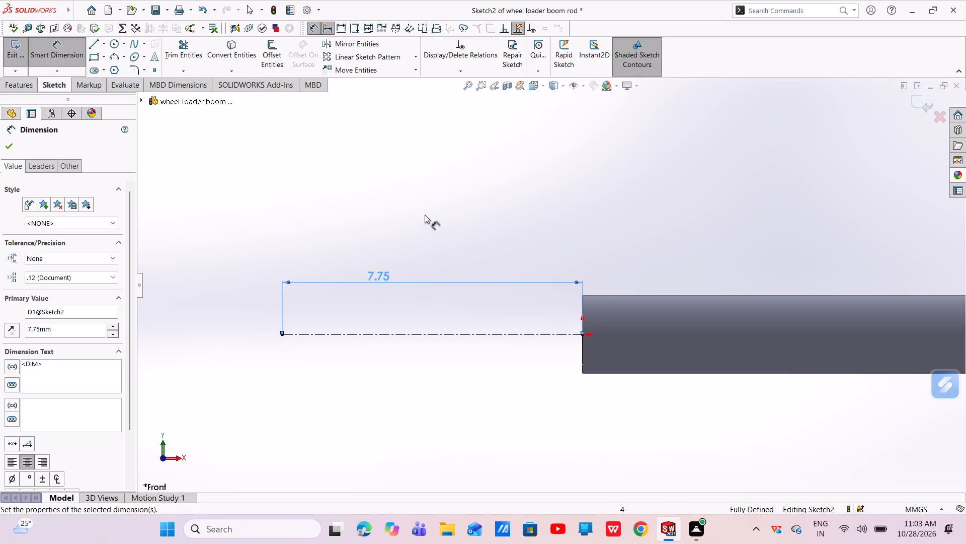
left_click(118, 43)
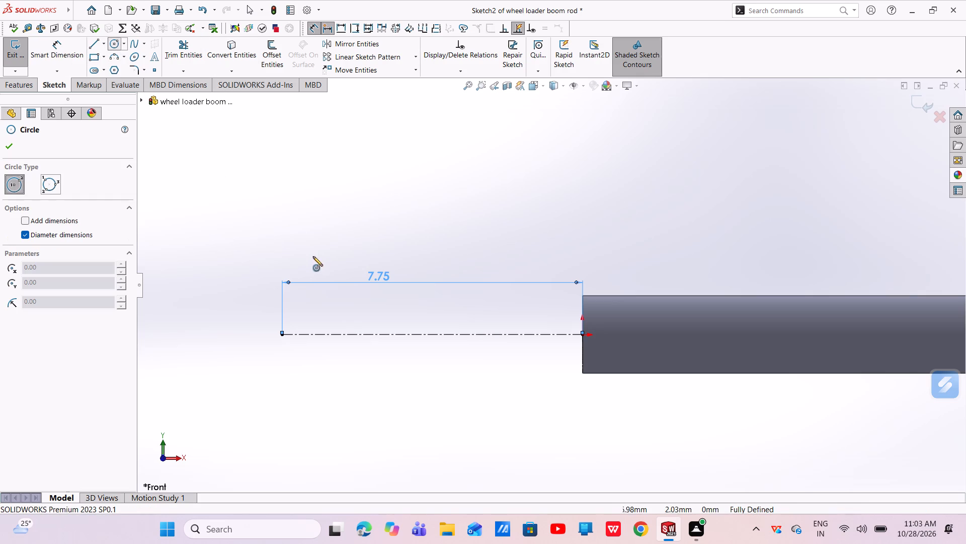
left_click(317, 334)
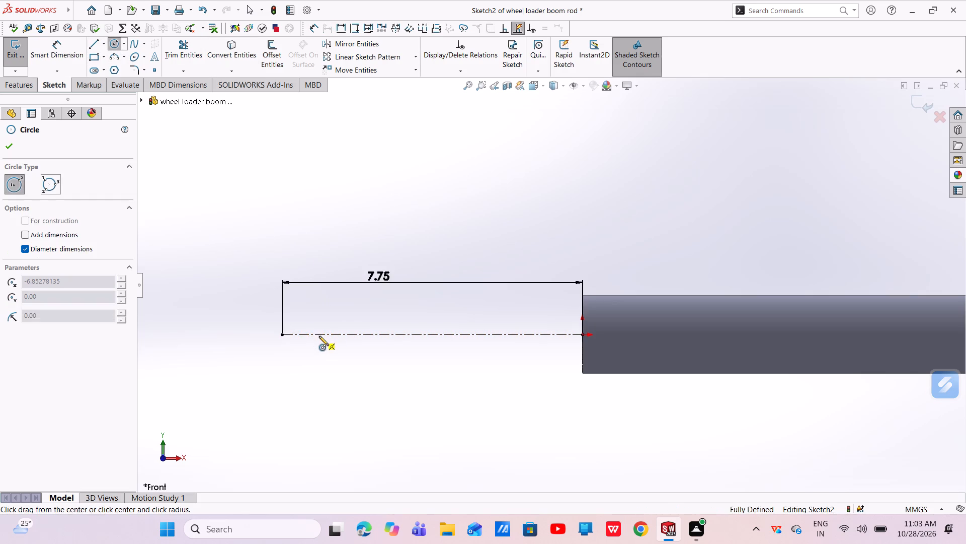
left_click(328, 349)
right_click(343, 358)
left_click(362, 367)
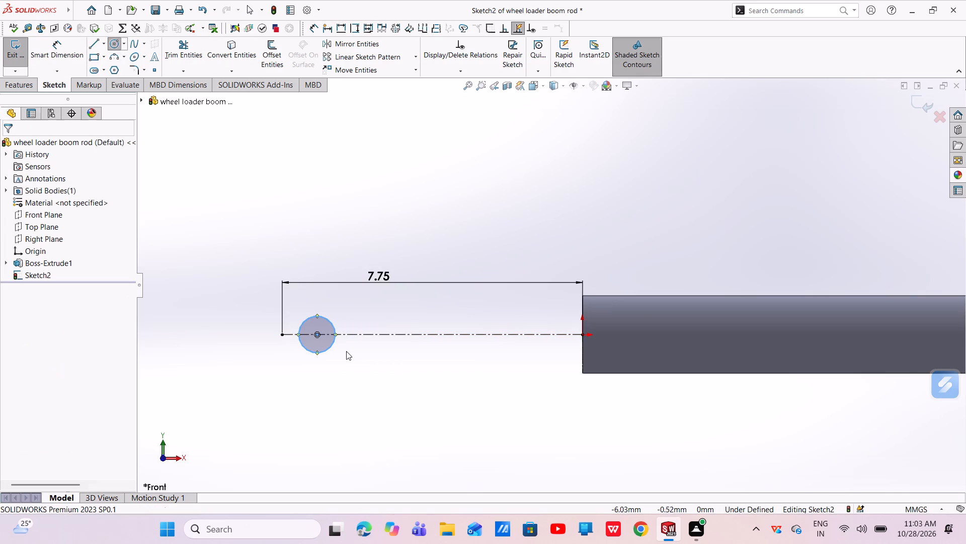
Sketch a larger circle around the small circle, sharing its centre point on the centerline.
left_click(114, 47)
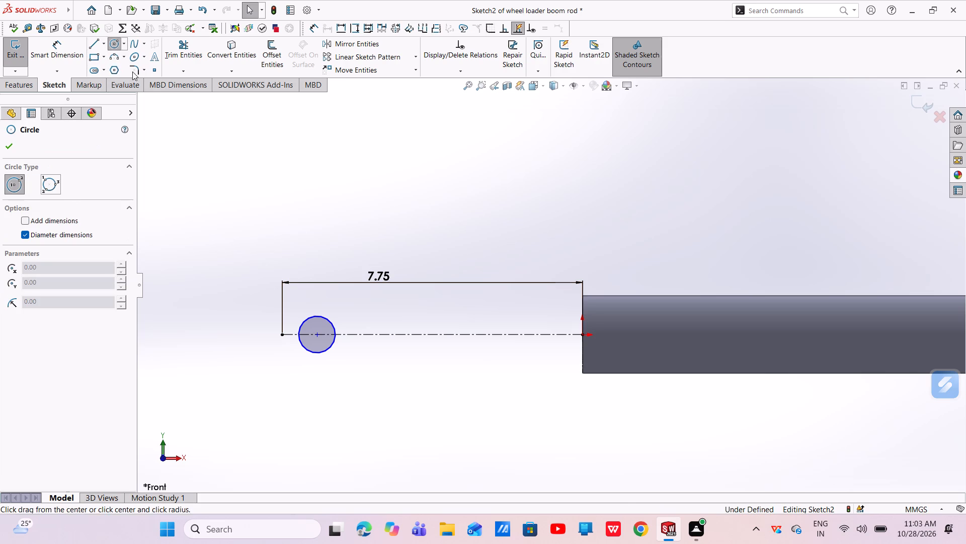
left_click(316, 333)
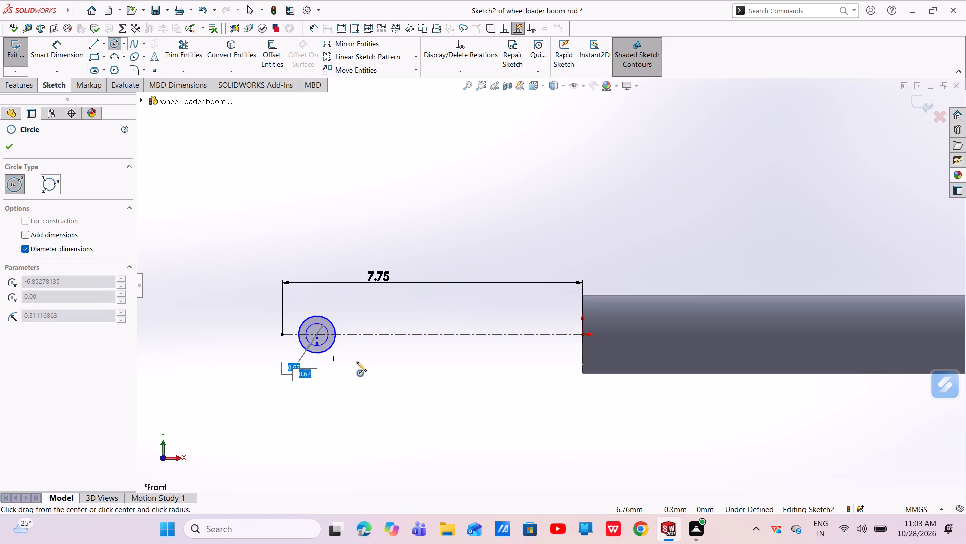
left_click(361, 363)
right_click(361, 362)
left_click(395, 375)
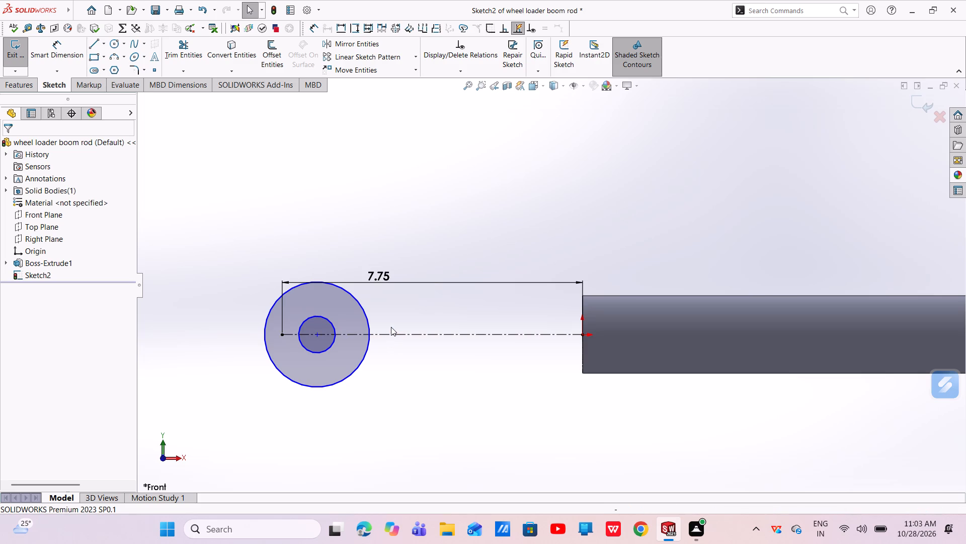
Make the outer circle coincident with the free endpoint of the centerline.
scroll(296, 333, "down", 6)
key("Escape")
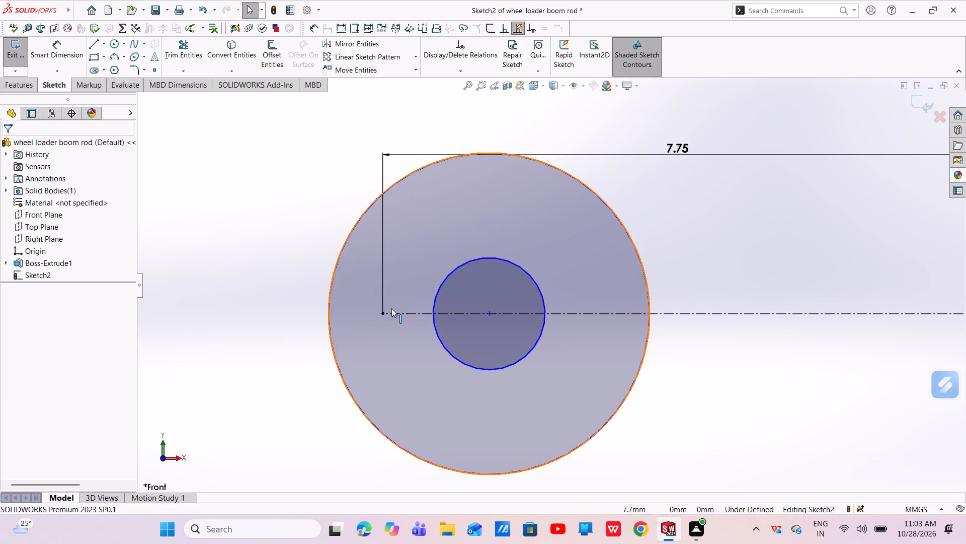
left_click(382, 313)
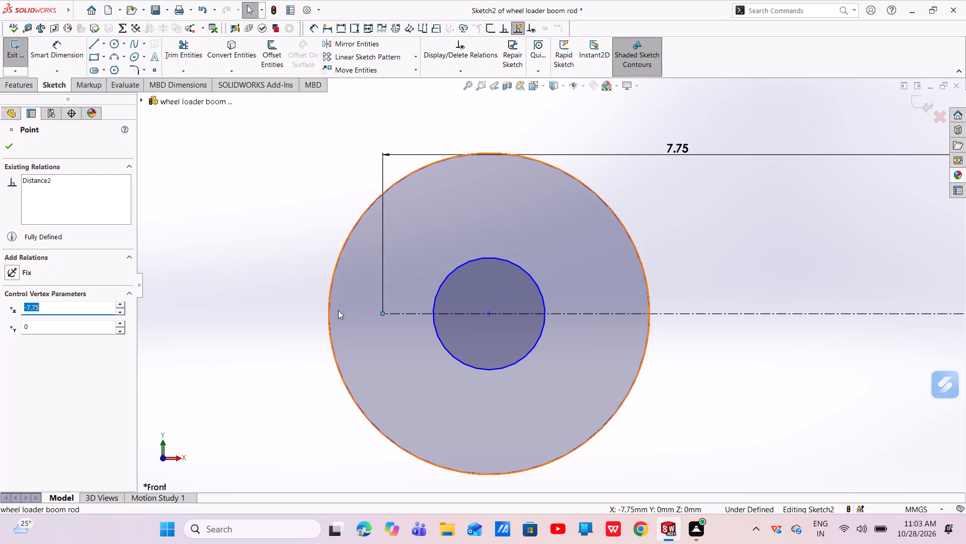
left_click(328, 316, "ctrl")
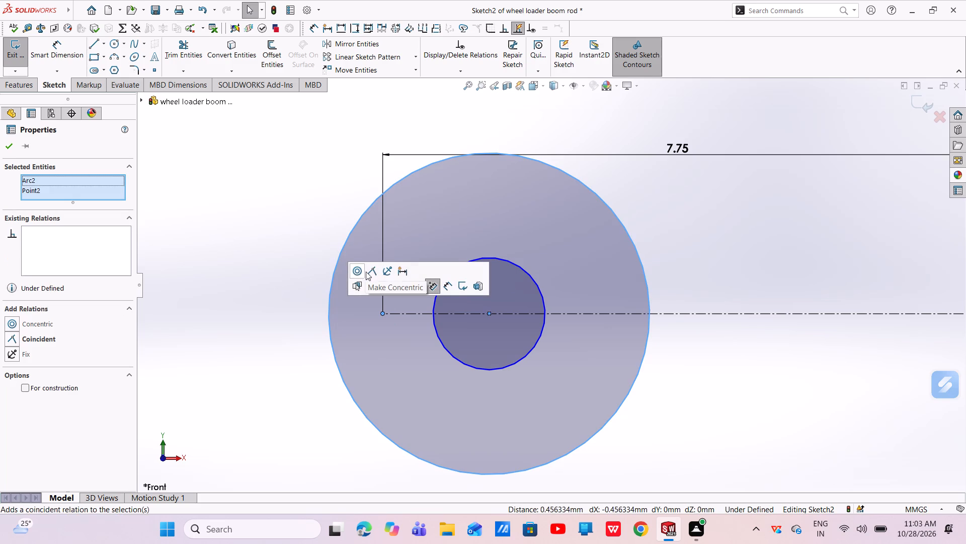
left_click(368, 274)
key("Escape")
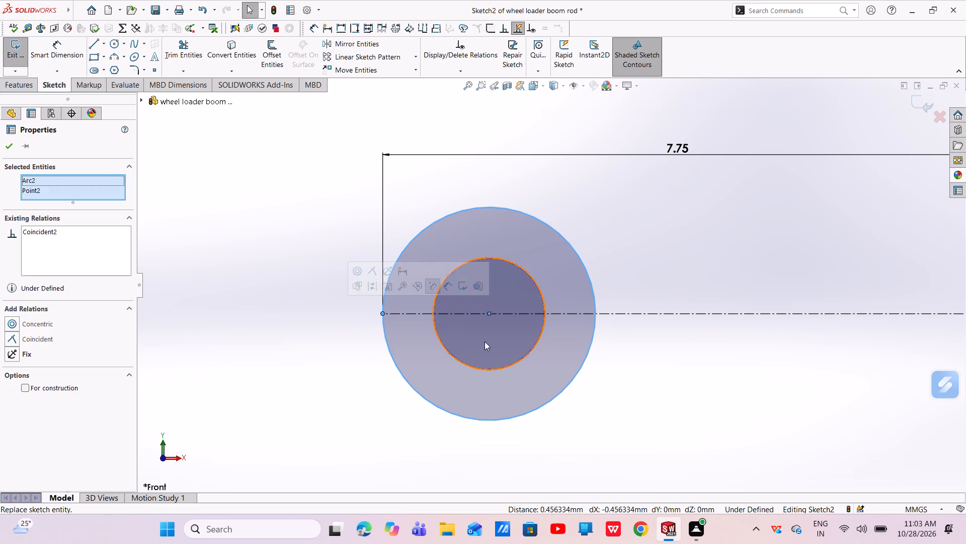
Dimension the outer circle's diameter at 5 mm.
scroll(485, 341, "up", 4)
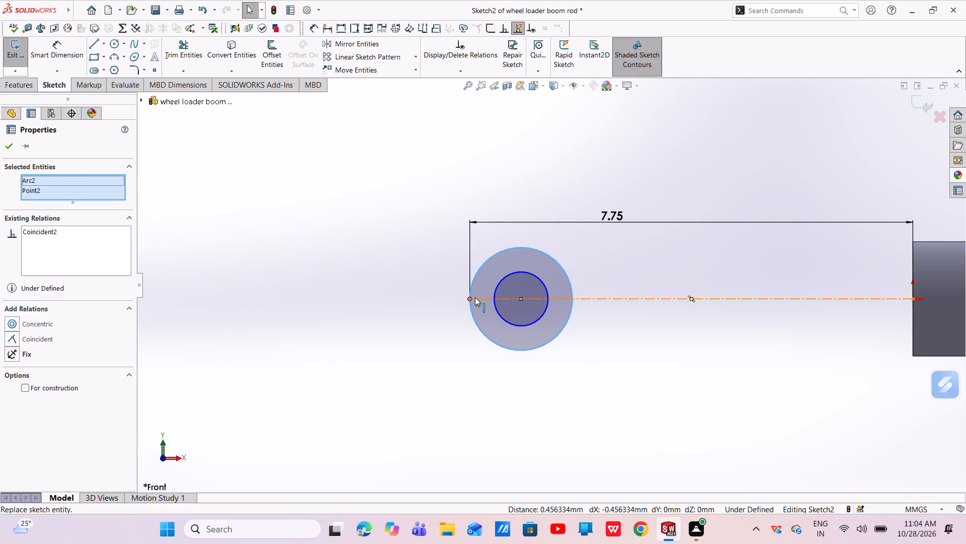
left_click(51, 58)
left_click(486, 264)
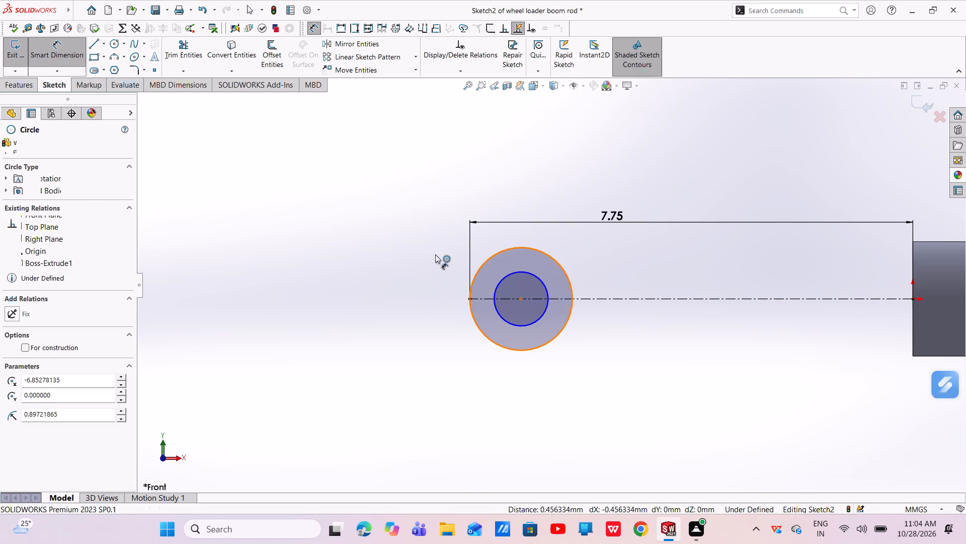
left_click(382, 243)
key("BackSpace")
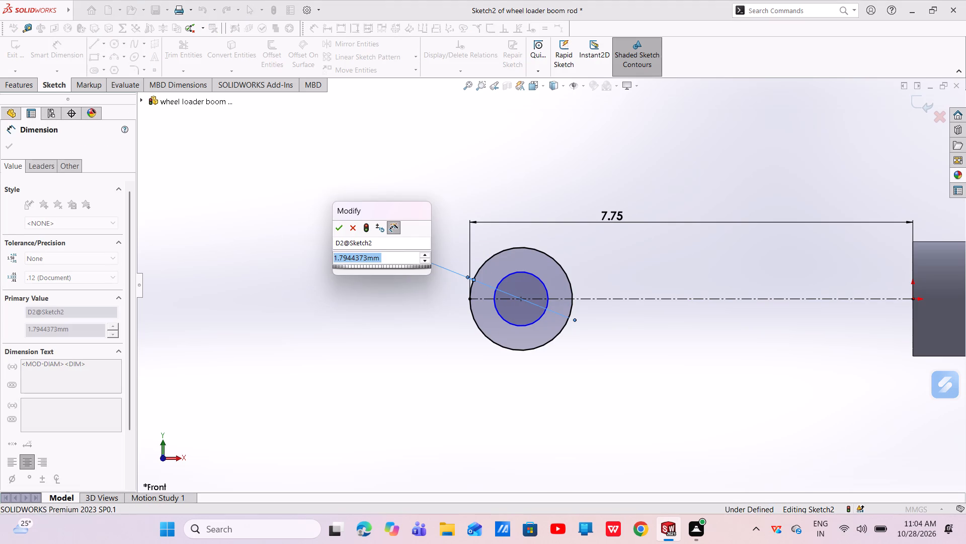
key("5")
key("Return")
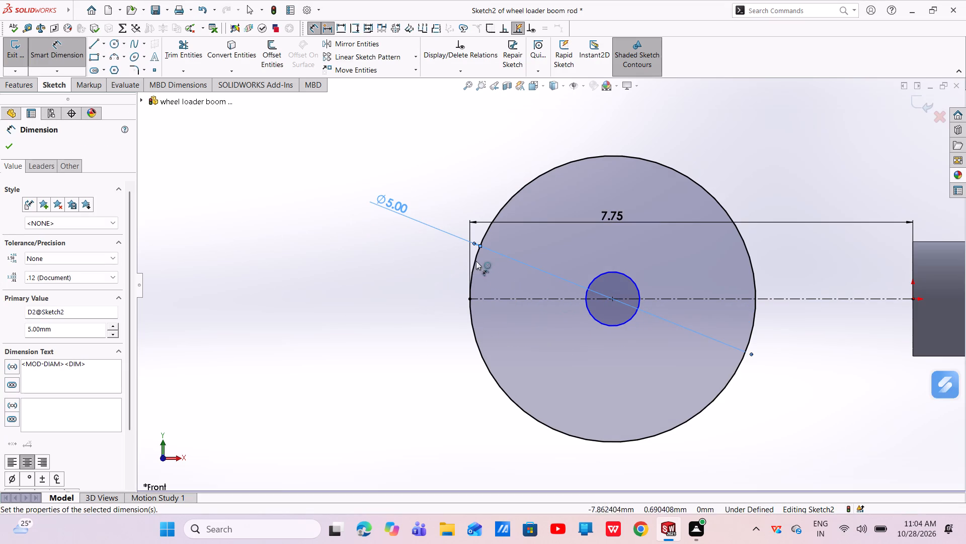
Dimension the inner circle's diameter at 1.9 mm.
left_click(586, 294)
left_click(353, 282)
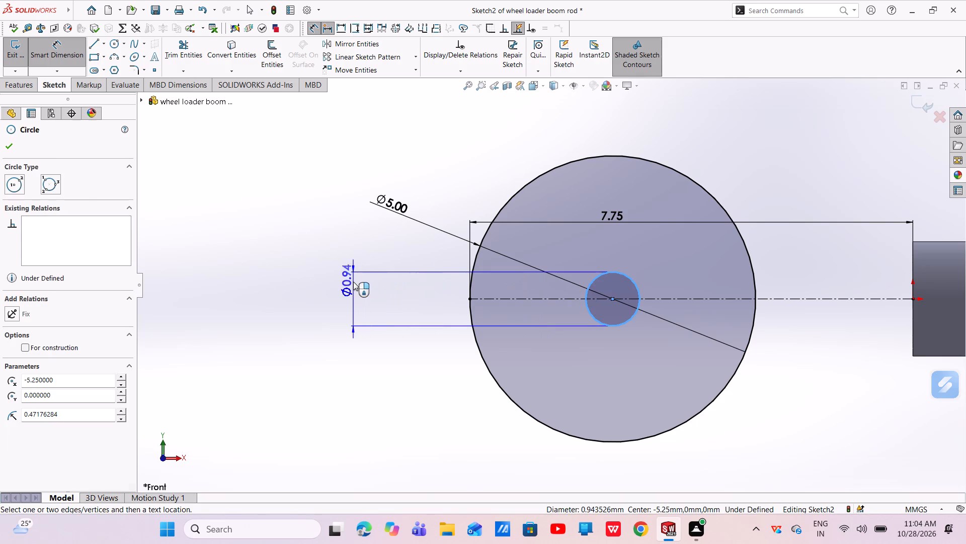
key("BackSpace")
type("1.")
left_click(353, 282)
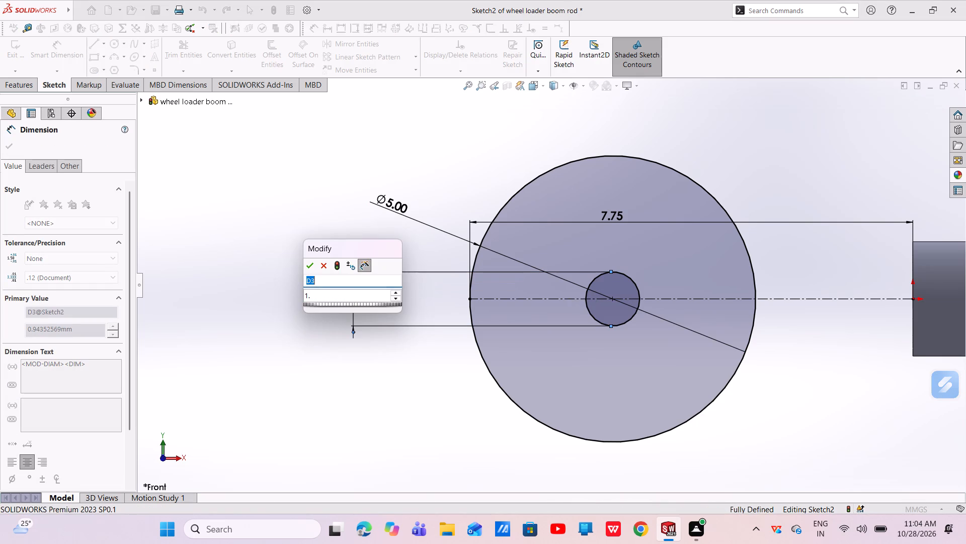
key("9")
key("Return")
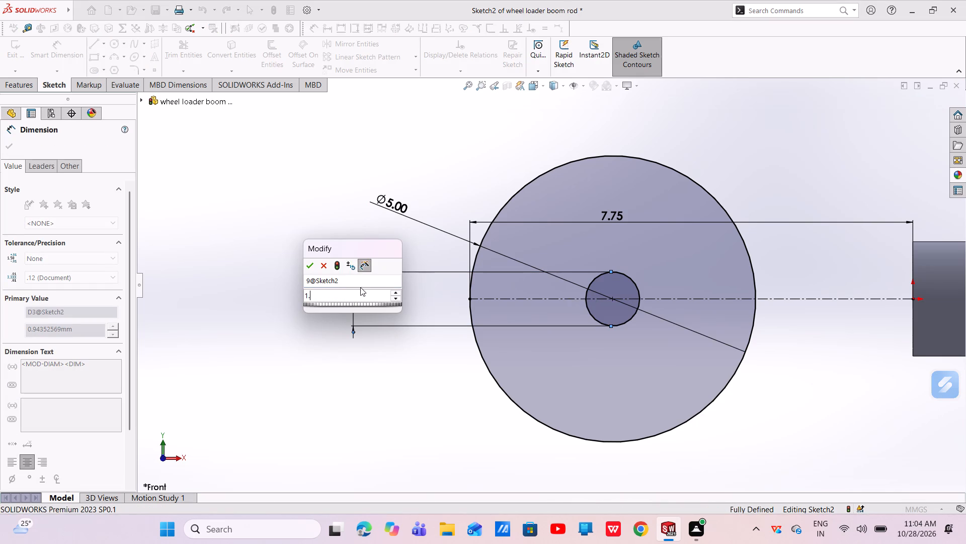
key("9")
key("Return")
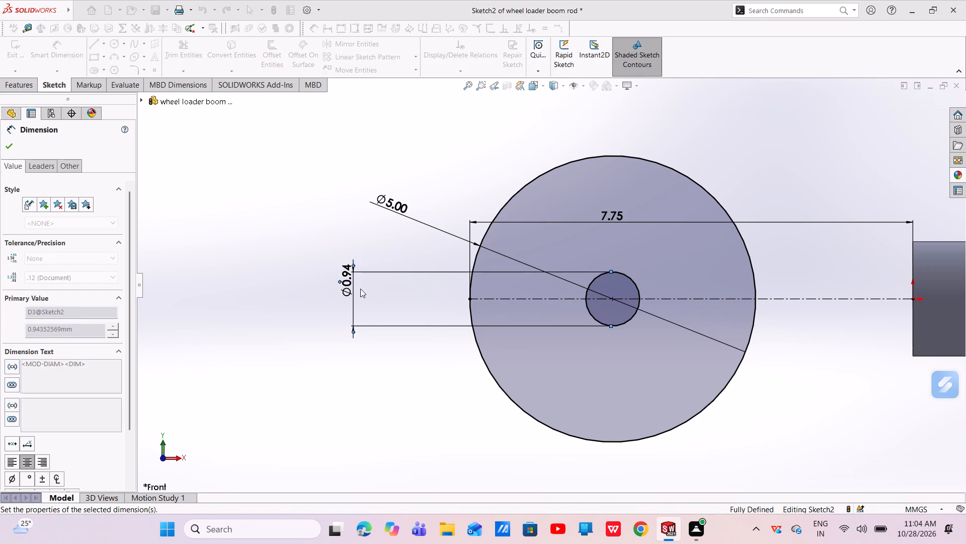
key("Escape")
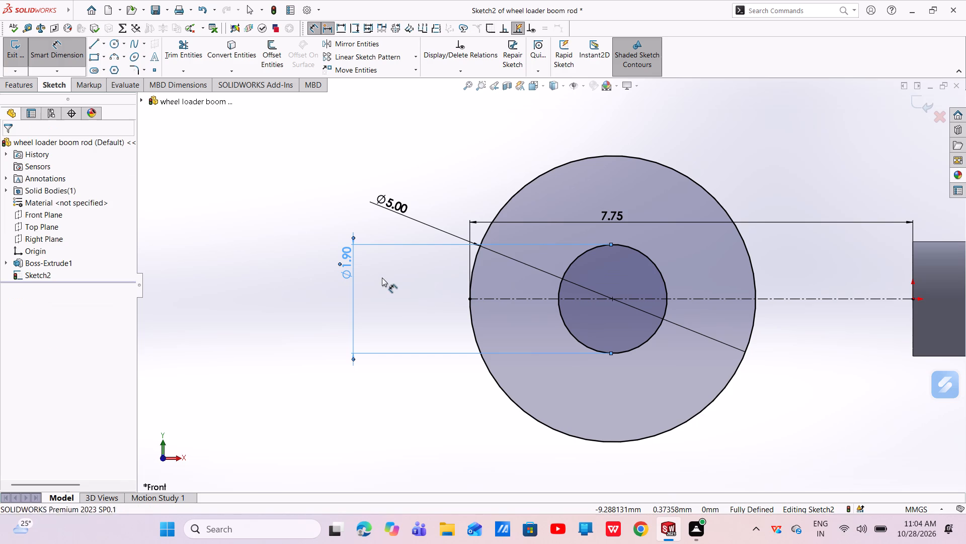
Sketch a vertical line about 2.1 mm up from the origin, continued by a sloping line about 5.07 mm long tangent to the outer circle.
scroll(384, 279, "up", 4)
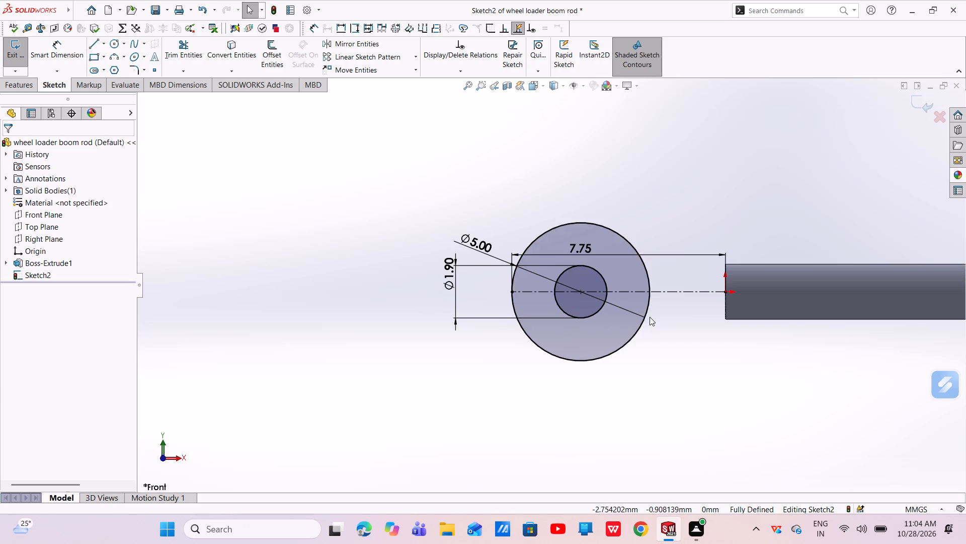
scroll(650, 316, "up", 3)
scroll(661, 294, "down", 2)
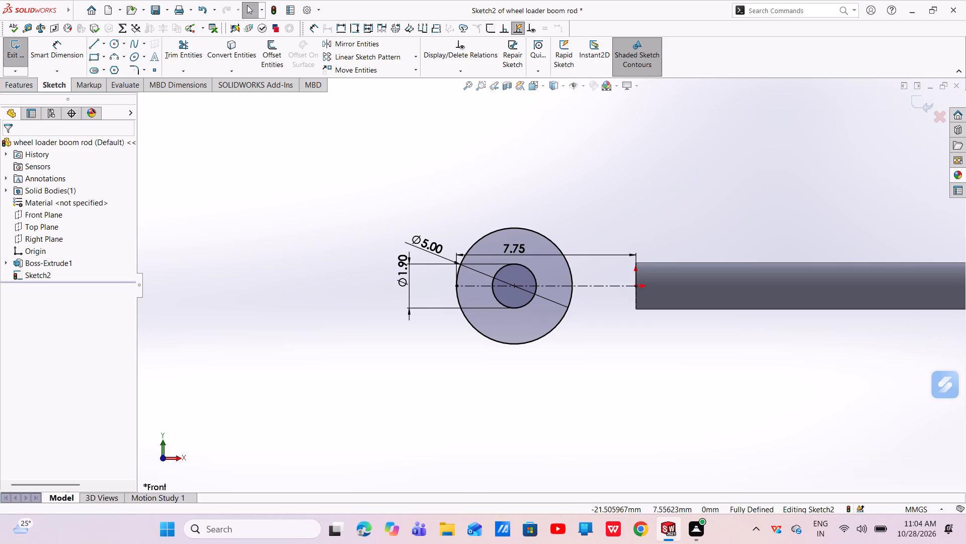
left_click(100, 46)
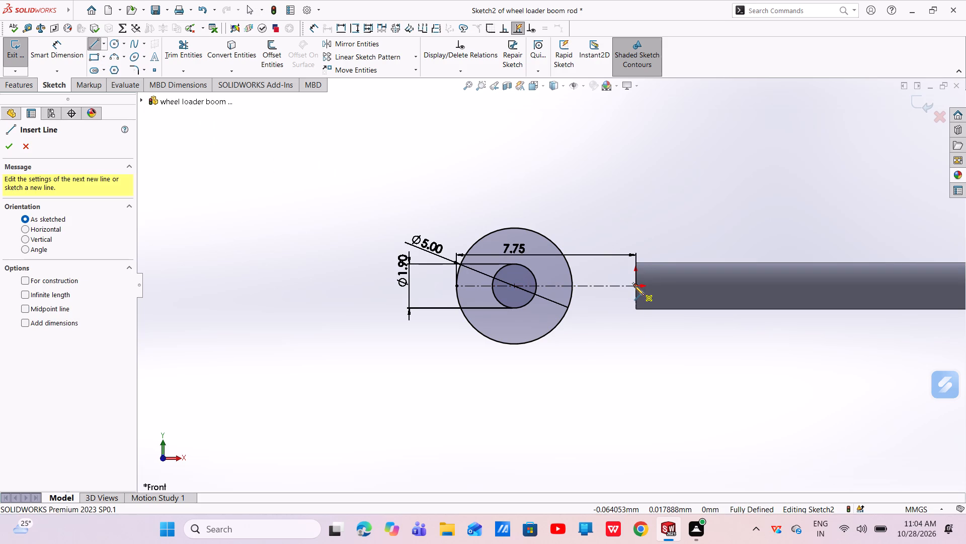
left_click(634, 286)
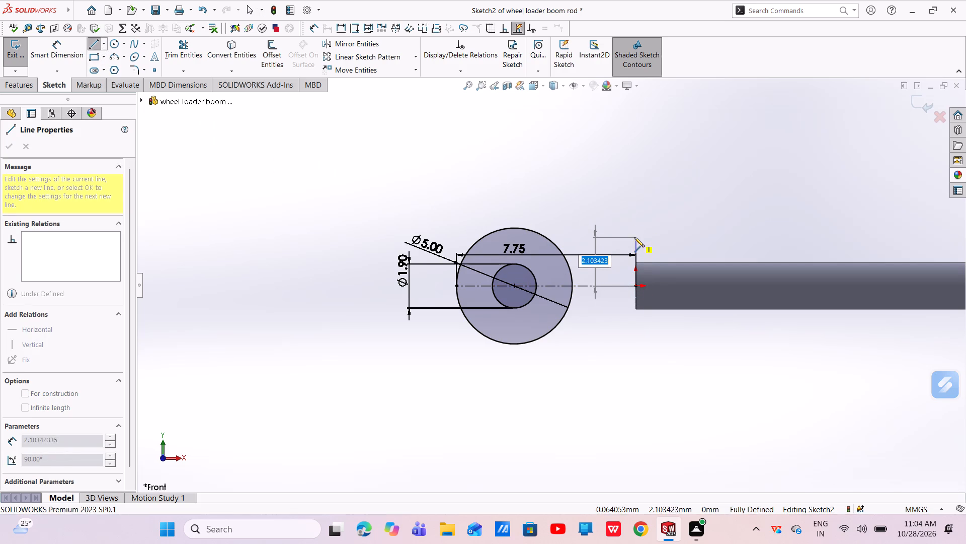
left_click(634, 237)
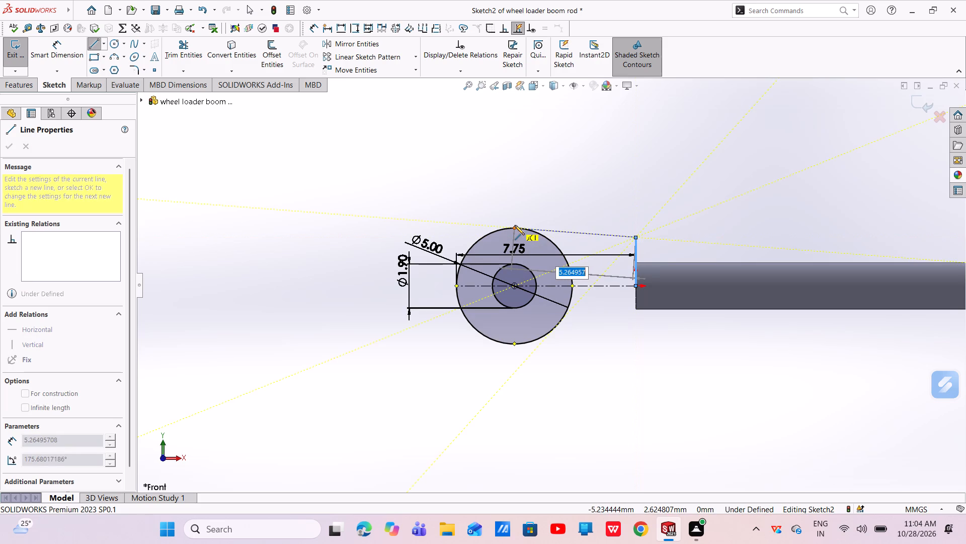
left_click(521, 227)
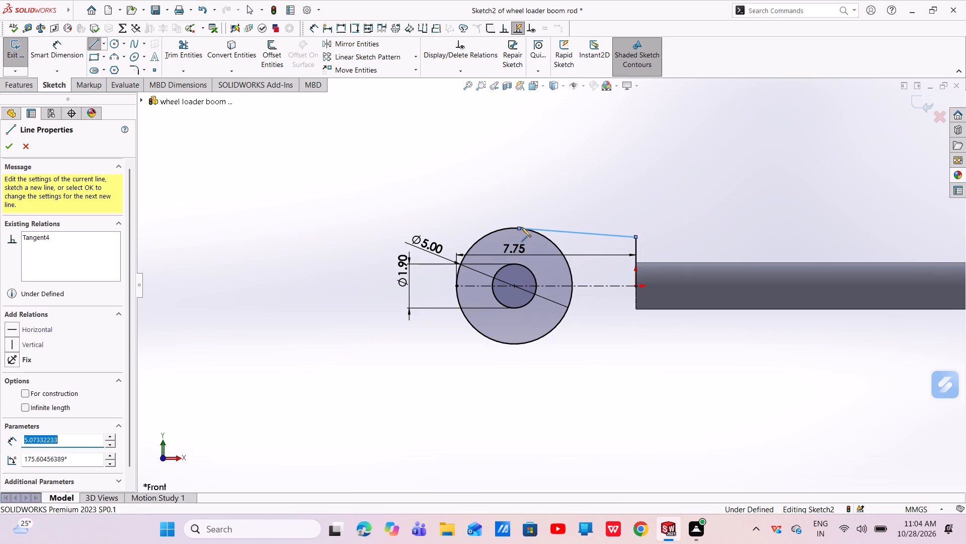
right_click(521, 228)
left_click(532, 237)
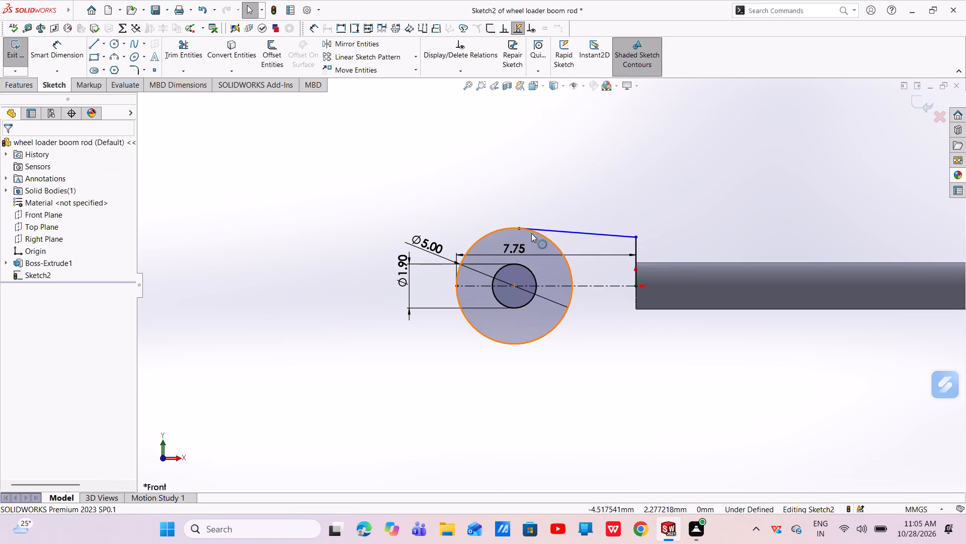
Apply a tangent relation between the sloping line and the outer circle.
scroll(546, 232, "down", 2)
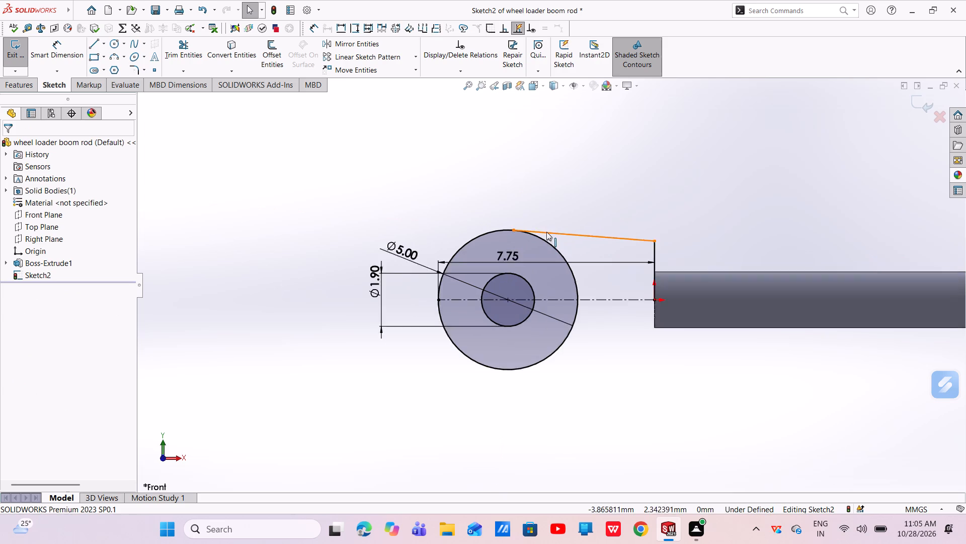
scroll(546, 232, "down", 3)
key("Escape")
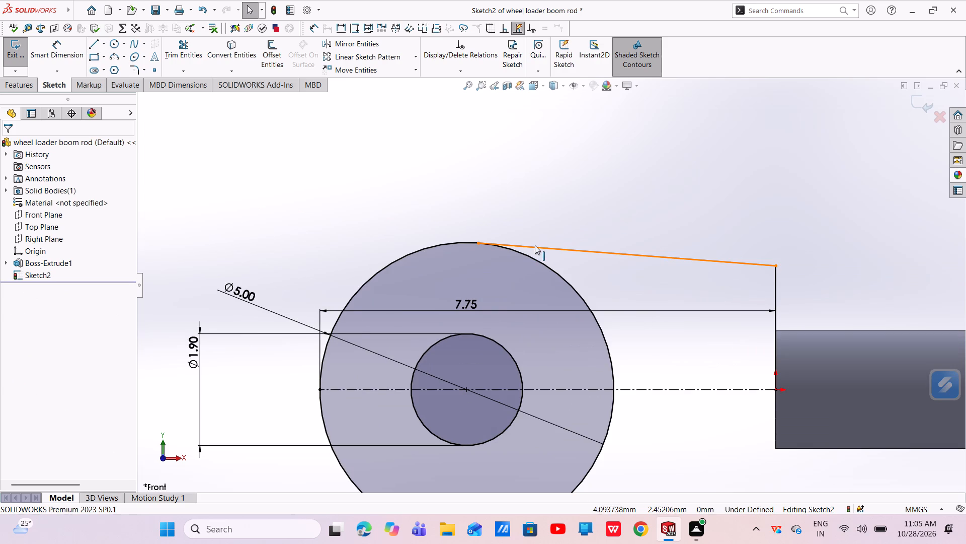
left_click(535, 245)
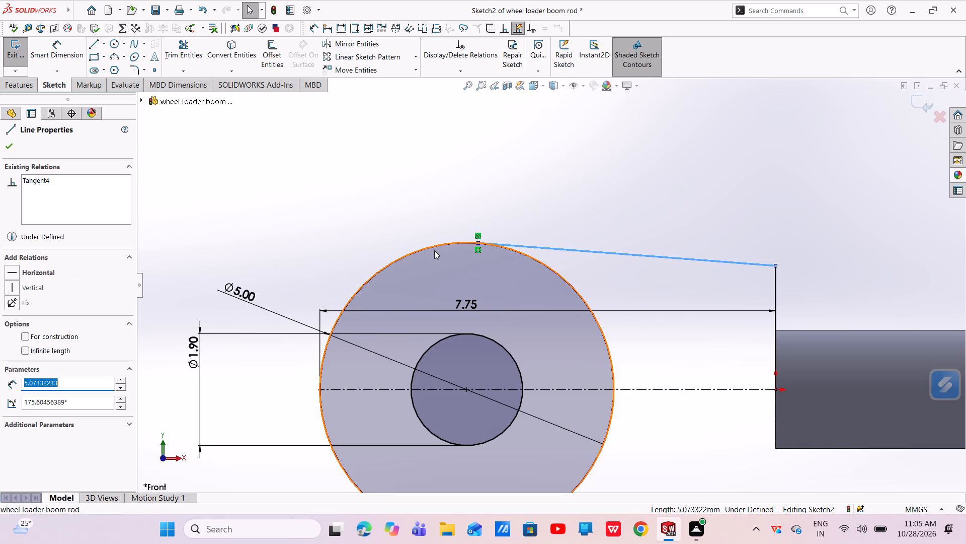
left_click(431, 248, "ctrl")
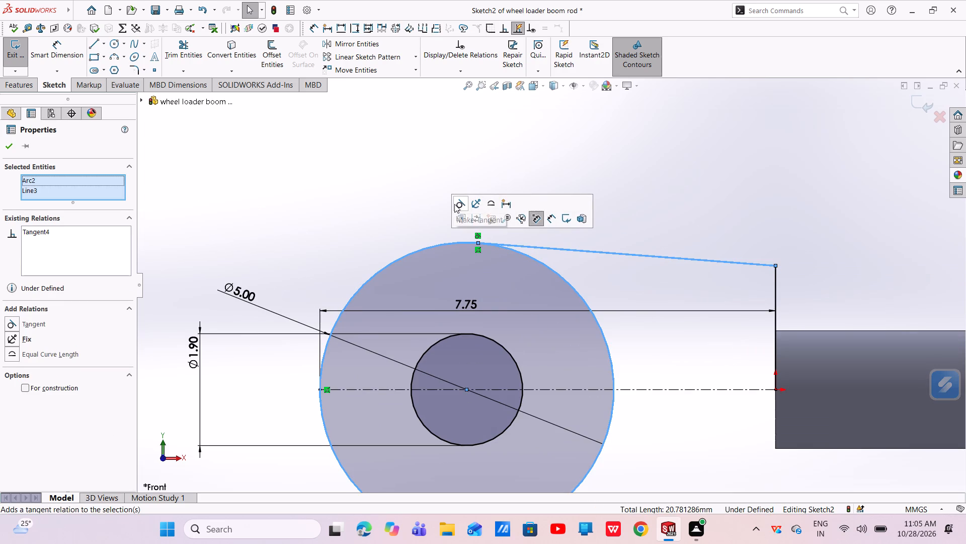
left_click(454, 203)
left_click(456, 202)
key("Escape")
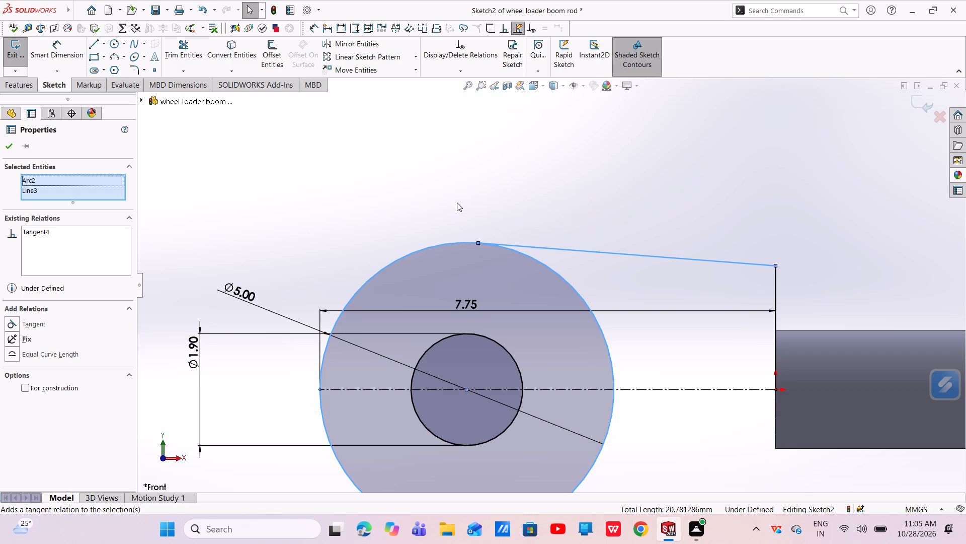
key("Escape")
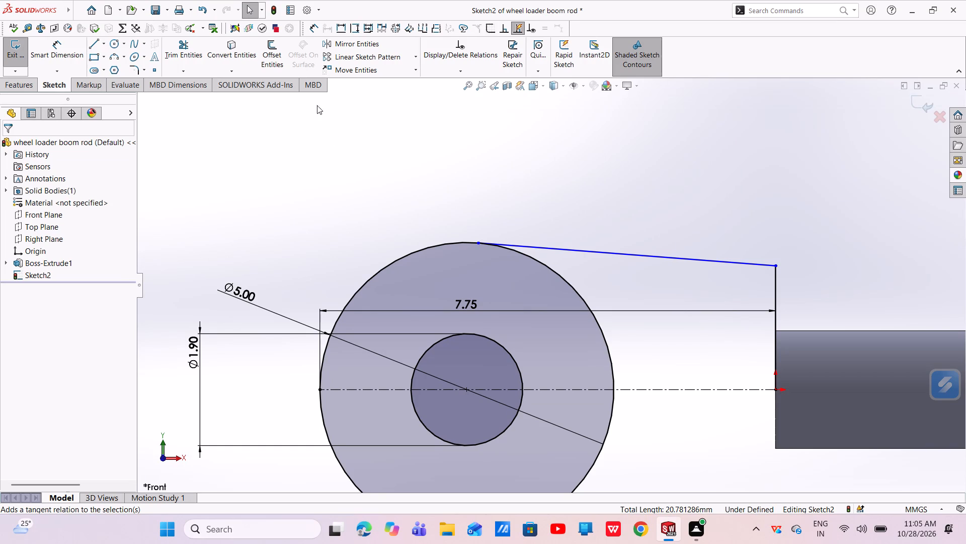
Mirror the sloping line and the vertical line about the horizontal centerline, keeping the originals.
left_click(345, 47)
left_click(660, 257)
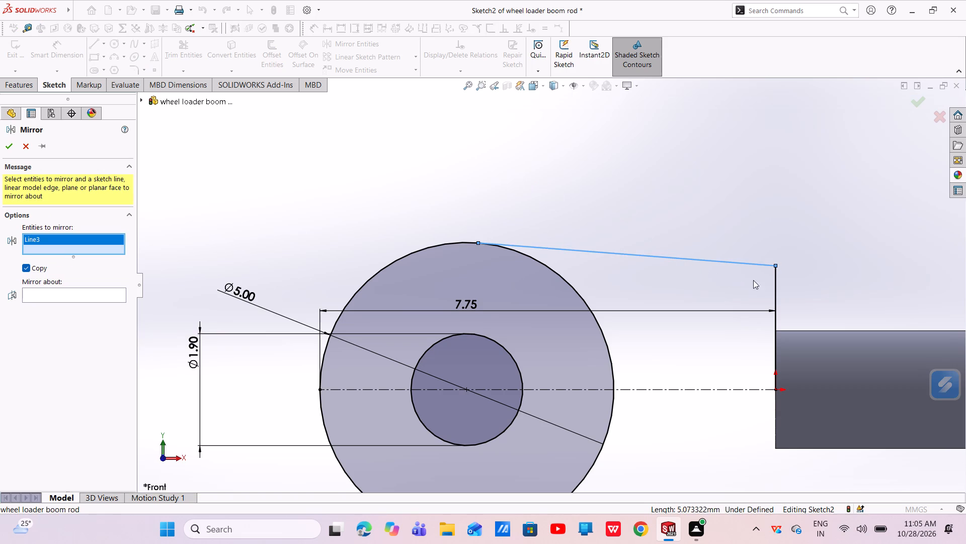
left_click(775, 286)
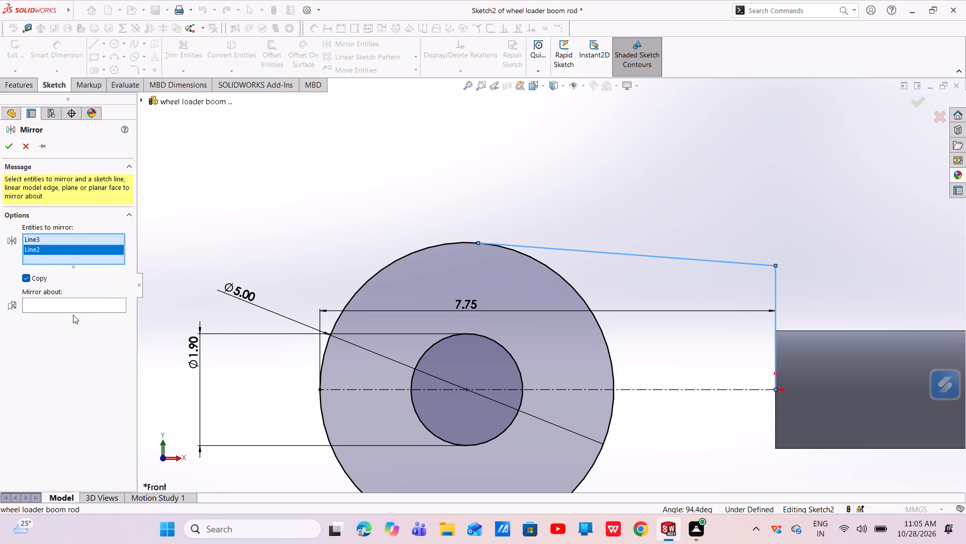
left_click(74, 305)
left_click(672, 390)
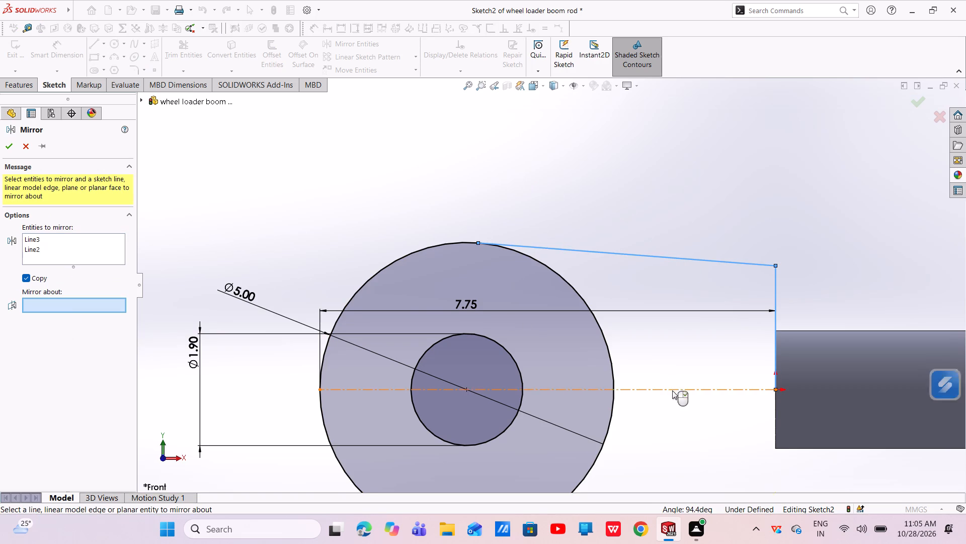
left_click(6, 148)
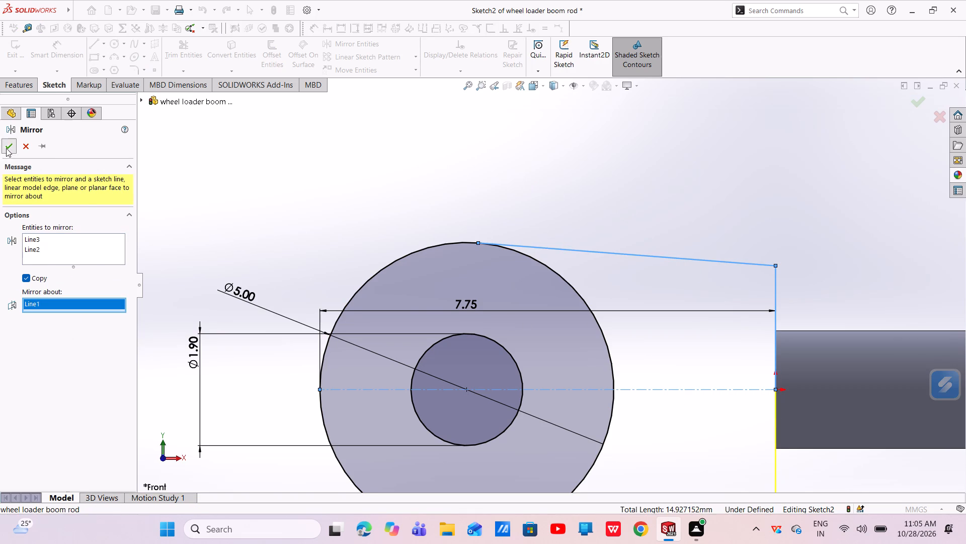
Dimension the vertical end edge of the eye profile, between its upper and lower corners, at 4.25 mm.
left_click(54, 58)
scroll(766, 309, "up", 3)
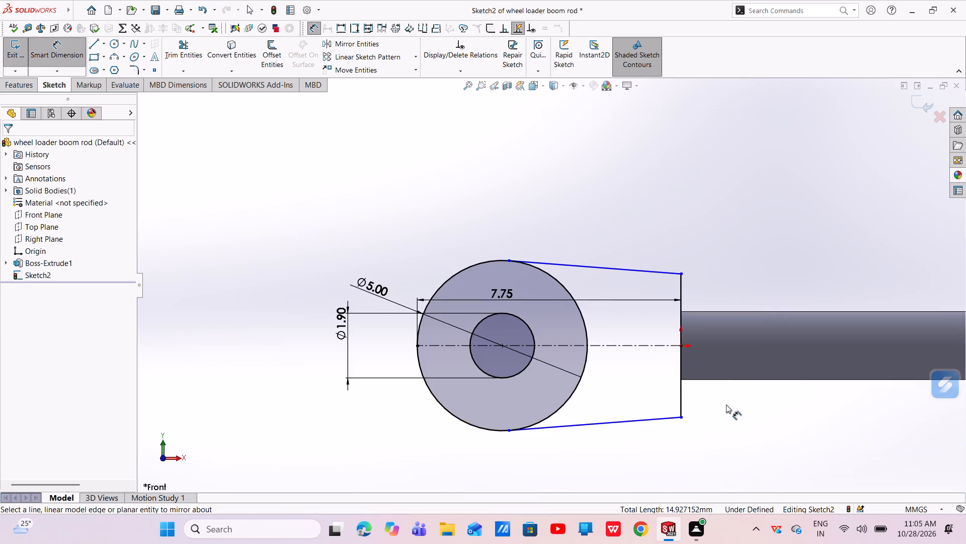
scroll(723, 413, "down", 4)
left_click(590, 387)
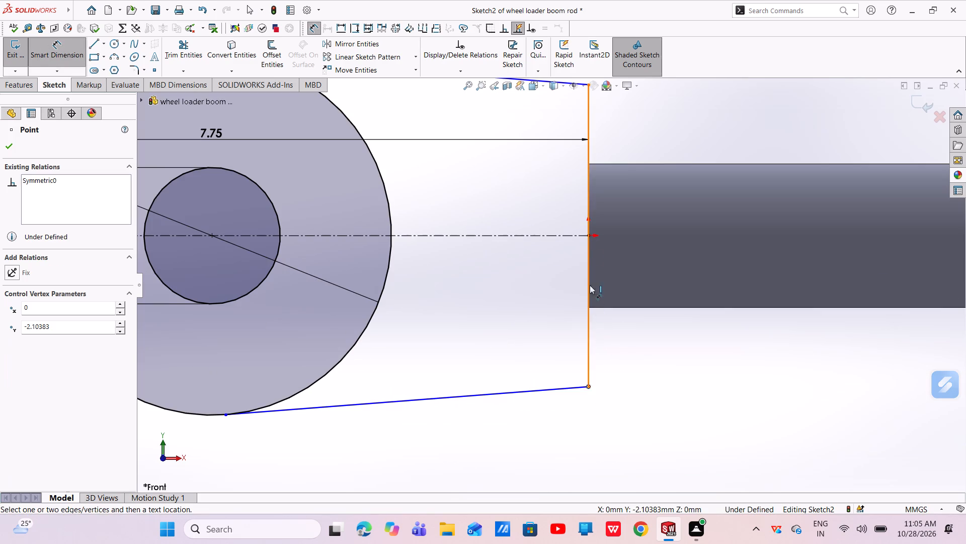
scroll(582, 220, "up", 2)
scroll(585, 157, "down", 2)
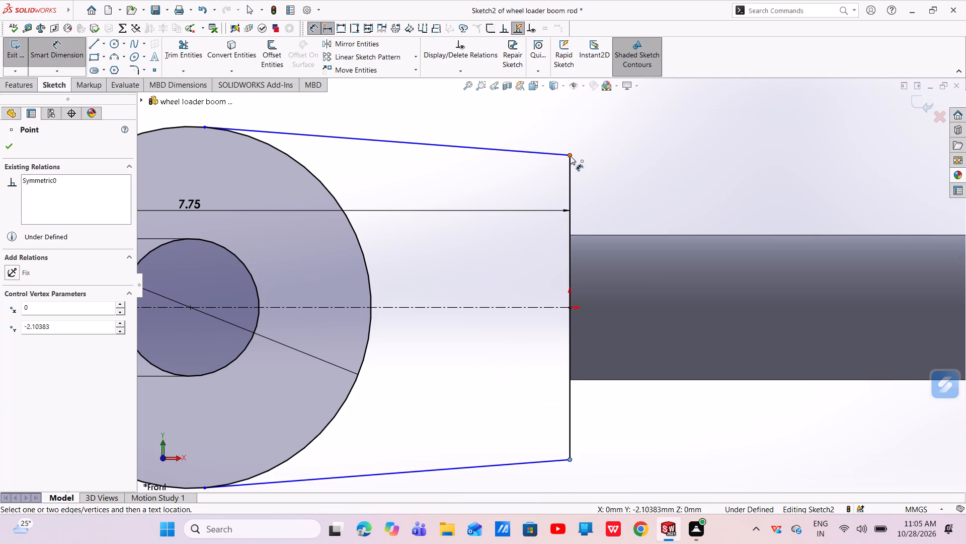
left_click(569, 156)
left_click(637, 218)
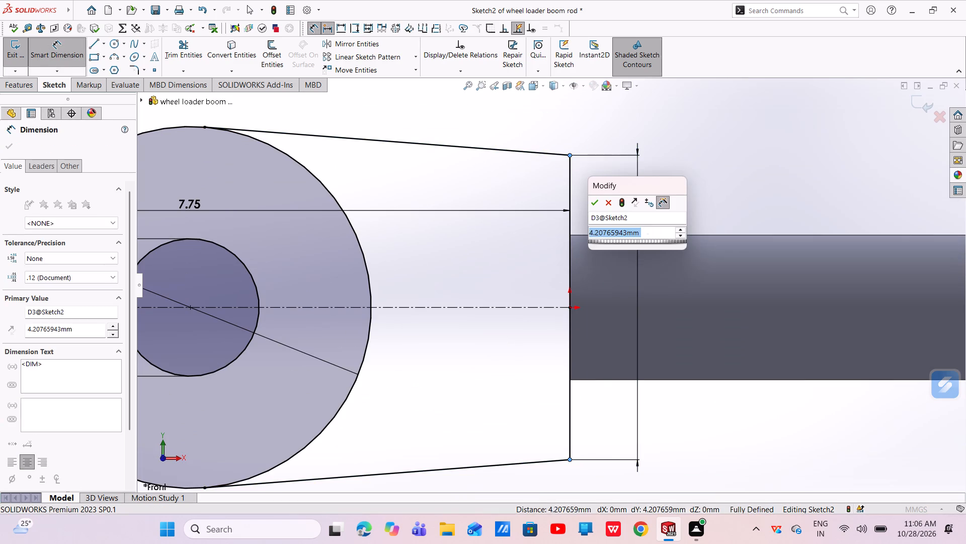
key("BackSpace")
type("4.25")
key("Return")
Trim away the outer circle's arc inside the profile, between the two tangent points of the sloping lines.
scroll(634, 304, "up", 4)
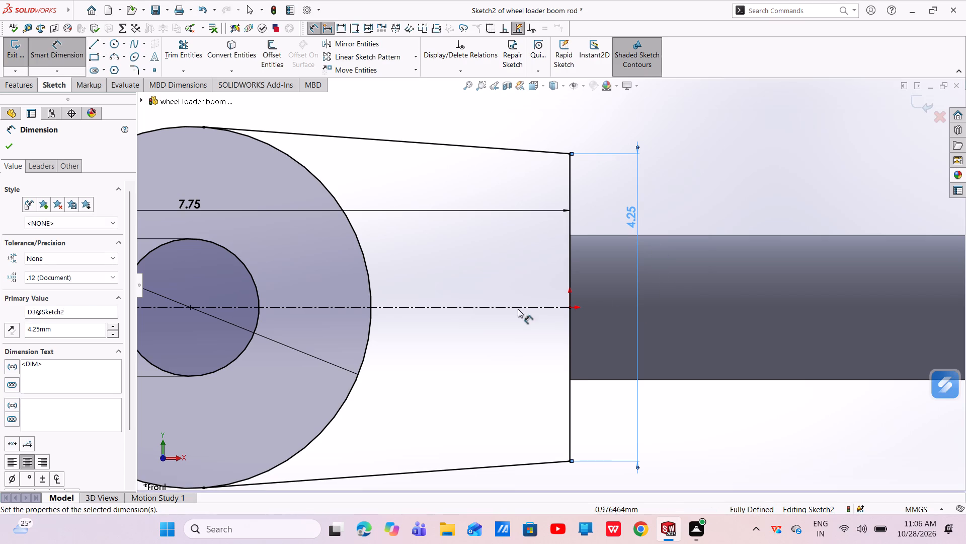
scroll(516, 327, "up", 1)
scroll(514, 276, "down", 1)
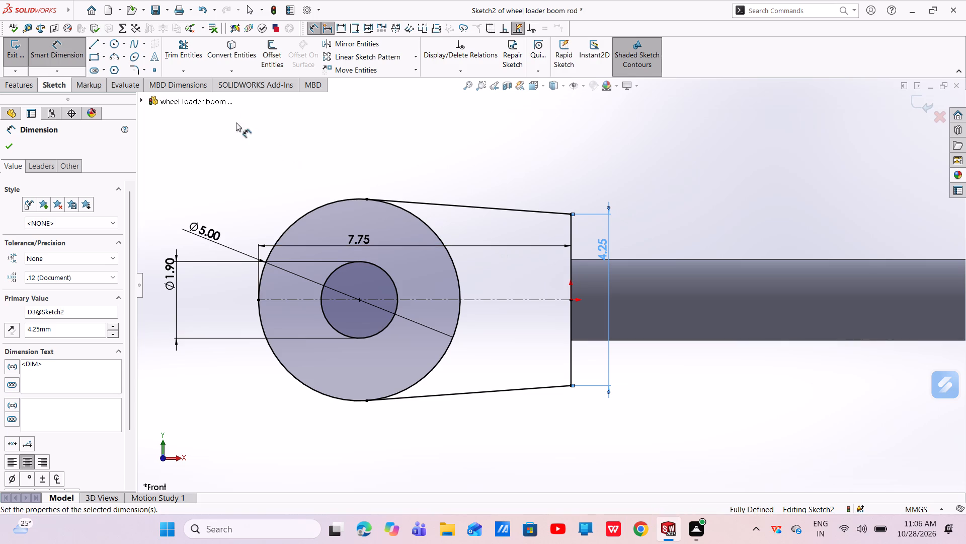
left_click(181, 34)
left_click(186, 53)
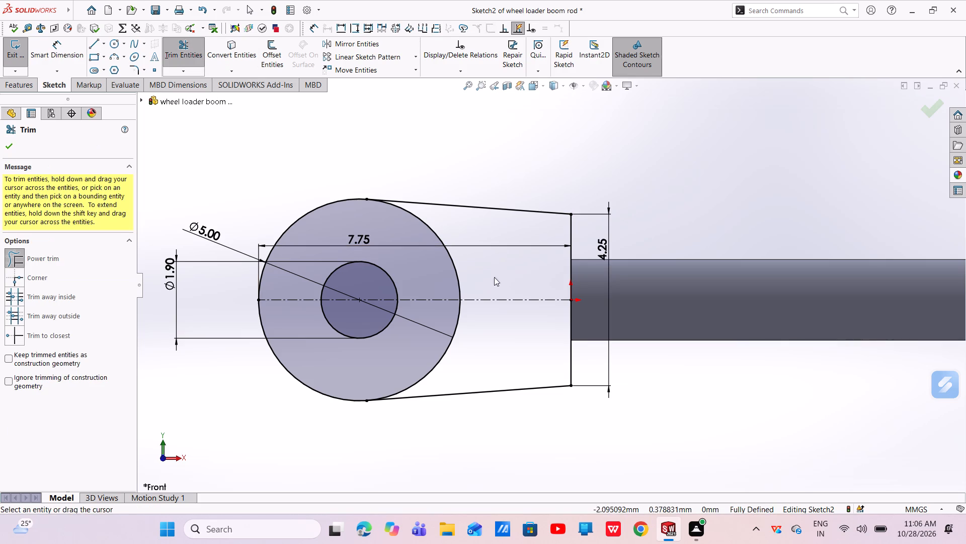
left_click_drag(481, 254, 448, 273)
left_click_drag(497, 346, 452, 325)
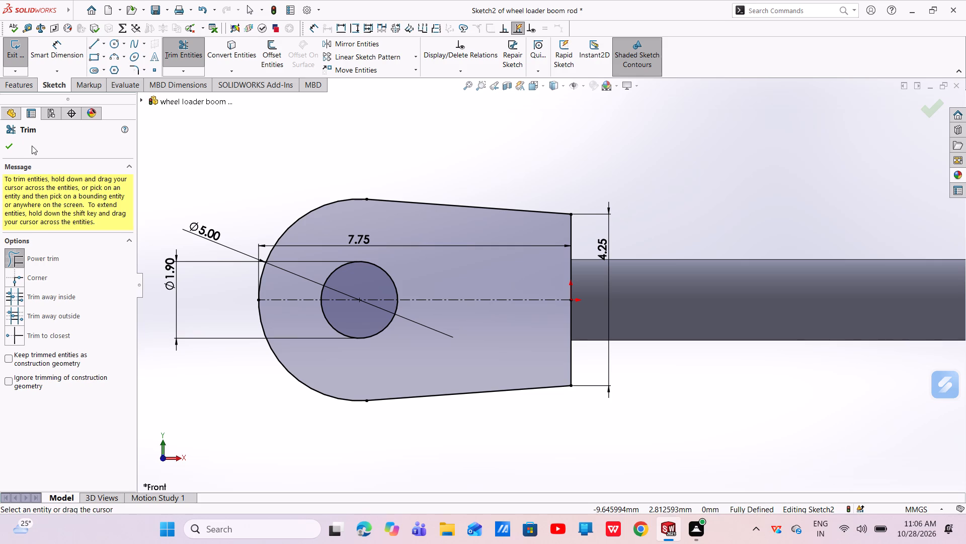
left_click(9, 147)
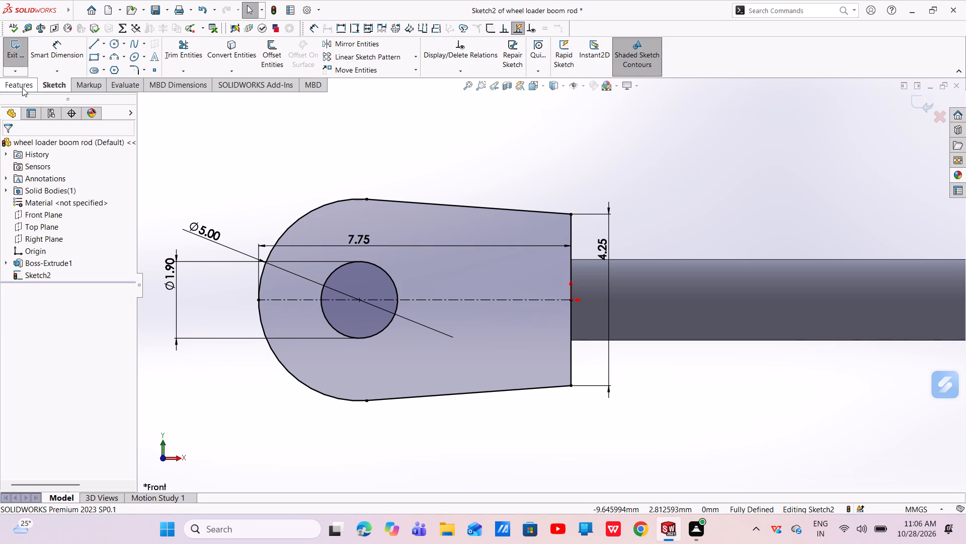
Extrude the eye profile as a boss 5 mm deep from the mid plane, merged with the rod.
left_click(22, 88)
left_click(31, 73)
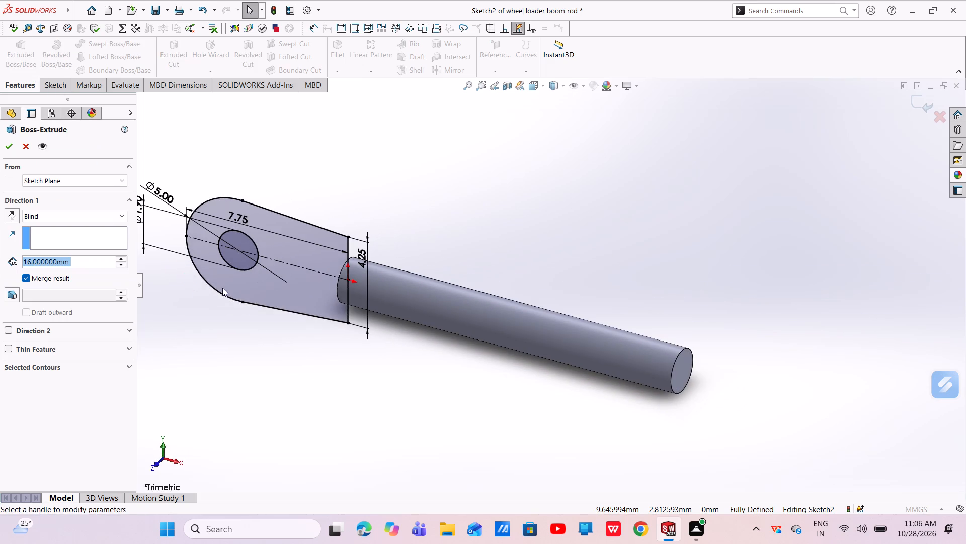
left_click(84, 215)
left_click(67, 275)
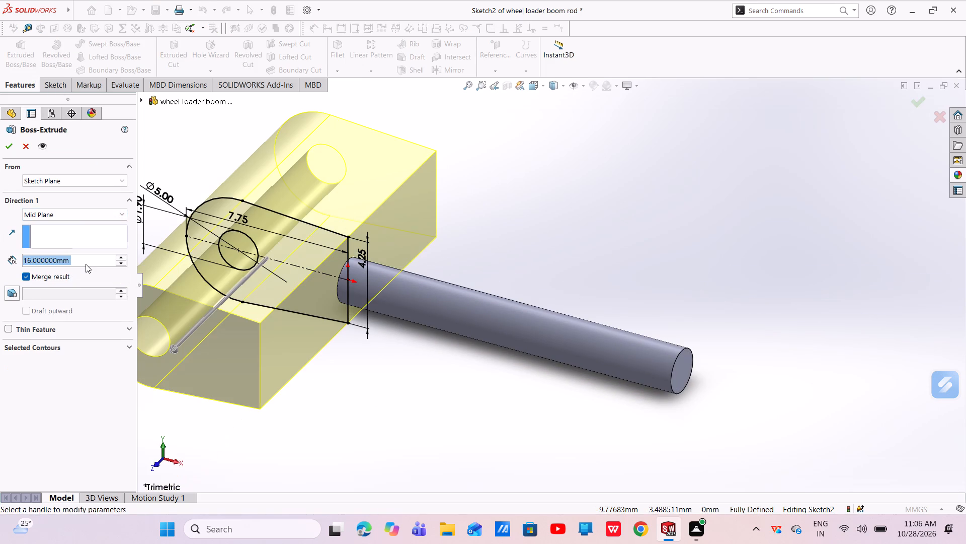
key("BackSpace")
key("4")
key("Return")
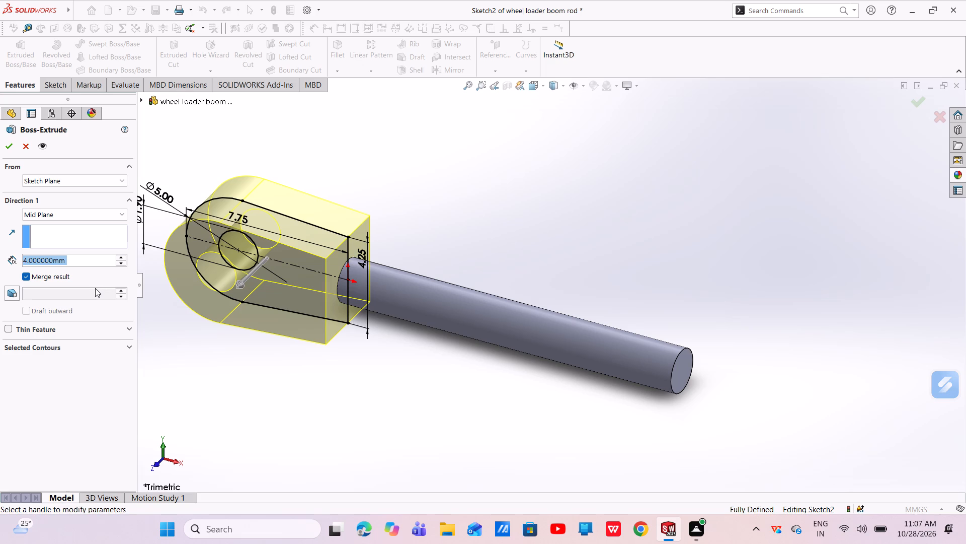
key("BackSpace")
key("5")
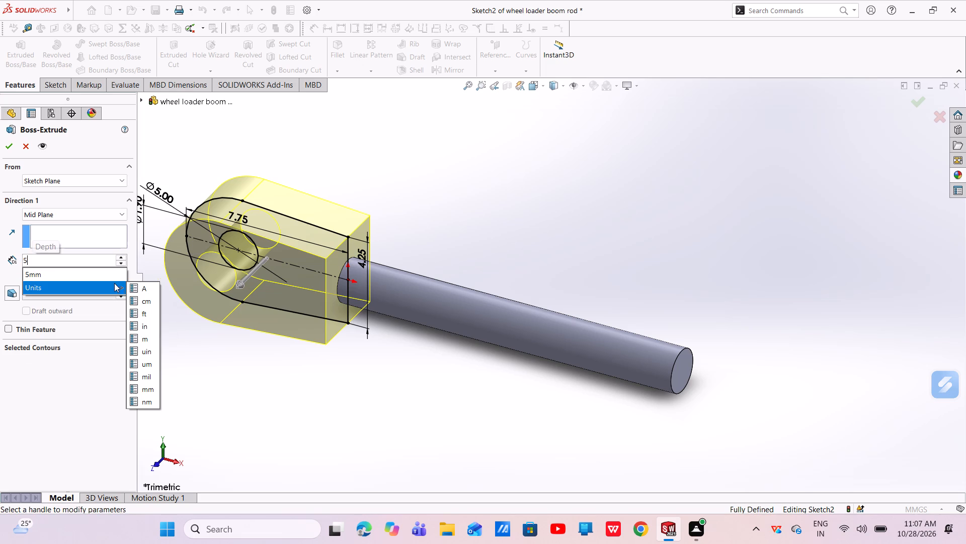
key("Return")
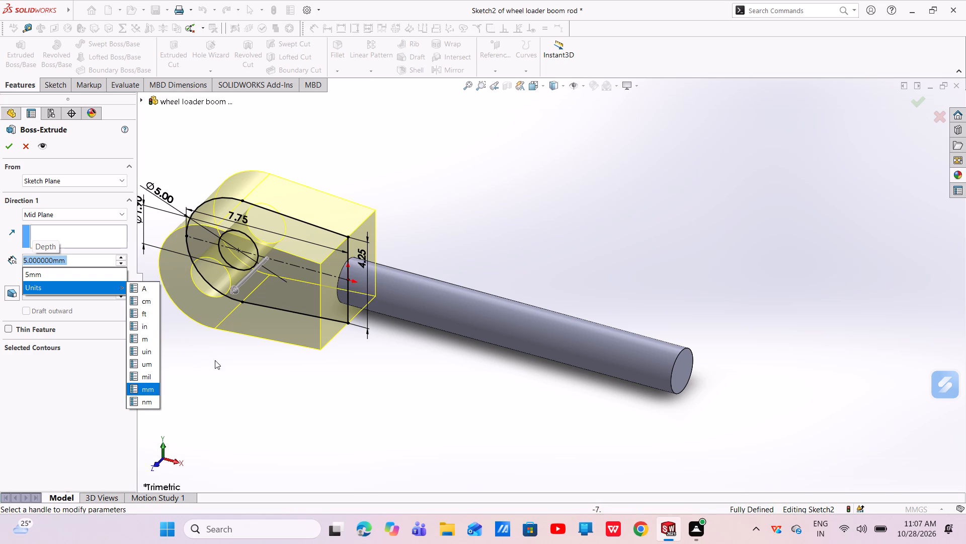
left_click(7, 148)
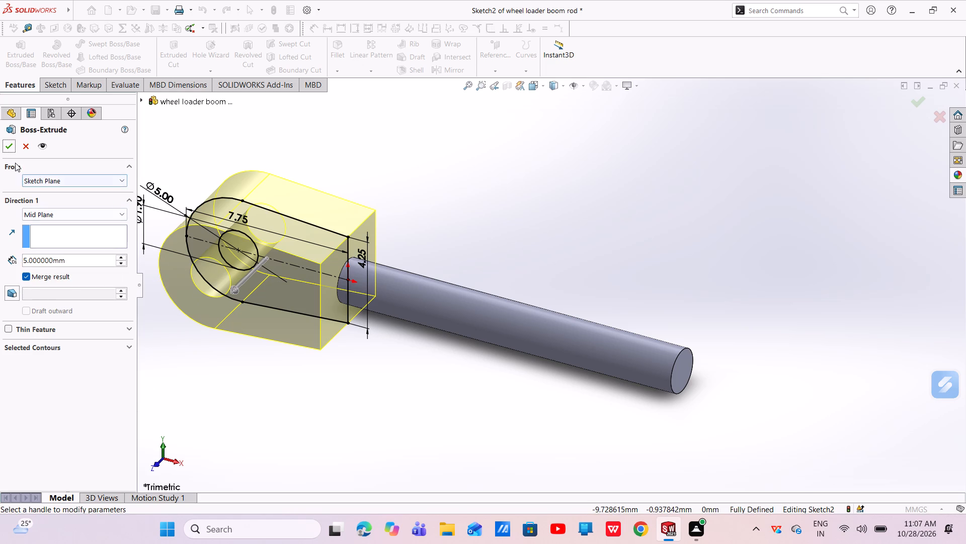
left_click(3, 145)
Examine the extruded eye end and its connection to the rod from several sides.
scroll(376, 320, "up", 2)
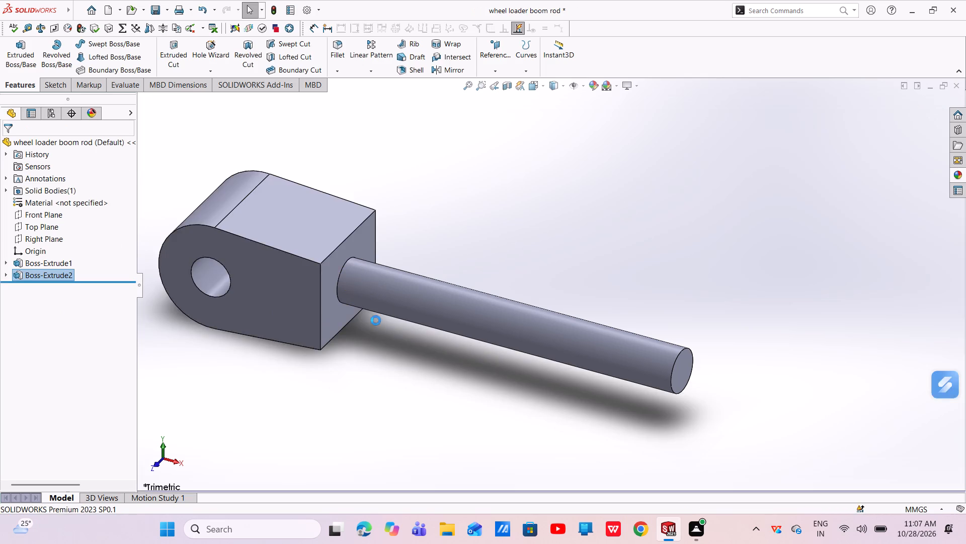
scroll(376, 320, "up", 2)
middle_click_drag(395, 307, 521, 317)
scroll(505, 312, "down", 4)
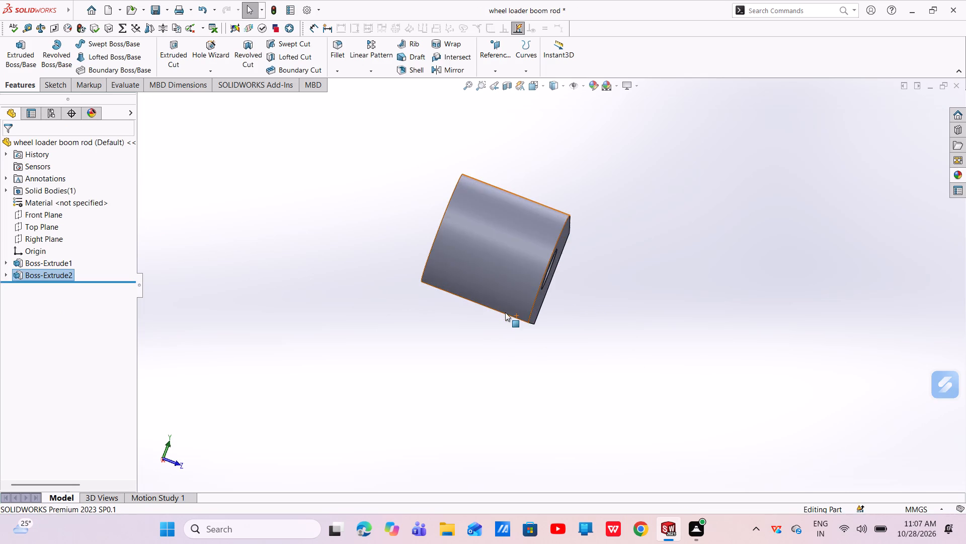
scroll(505, 312, "up", 4)
middle_click_drag(521, 302, 403, 342)
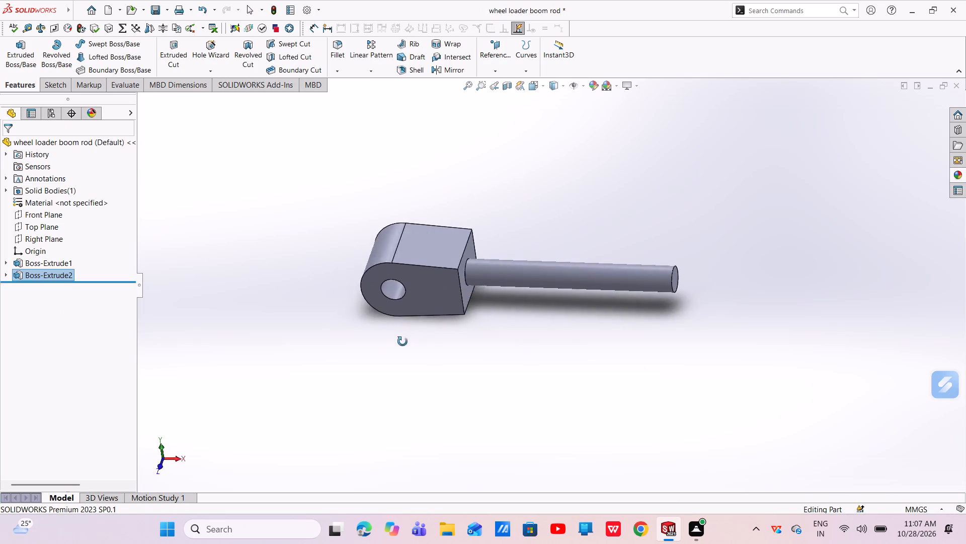
middle_click_drag(403, 342, 393, 345)
scroll(446, 286, "down", 4)
scroll(433, 294, "up", 3)
middle_click_drag(433, 295, 522, 205)
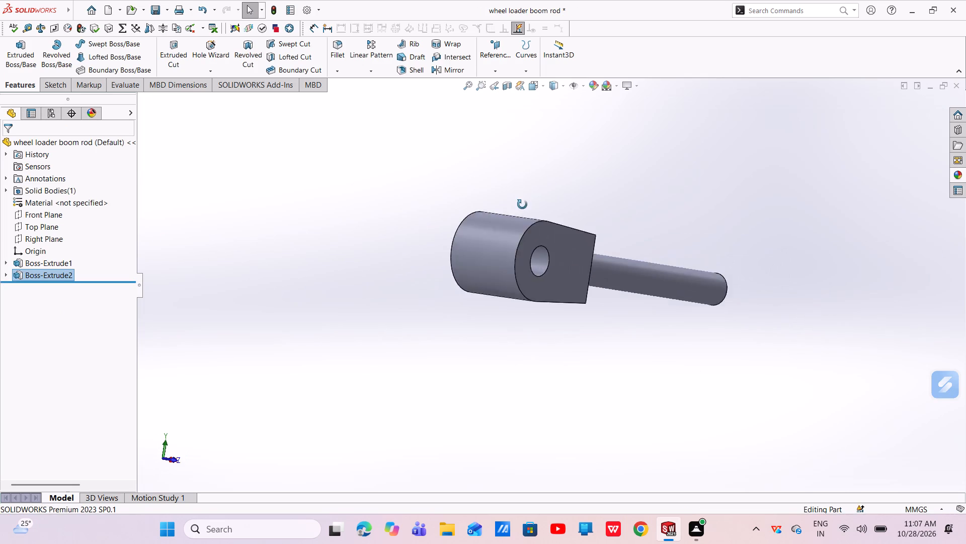
middle_click_drag(522, 205, 527, 201)
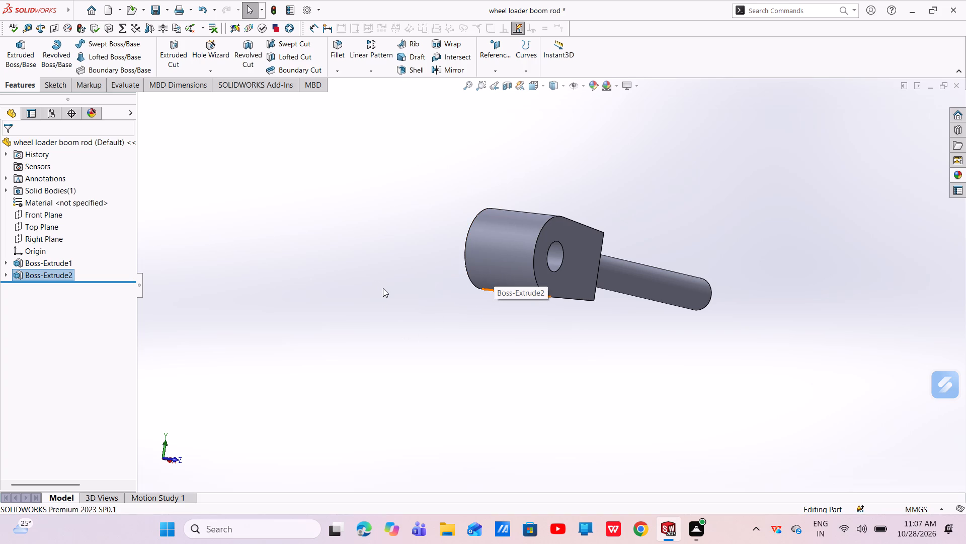
Start a sketch on the Top Plane and draw a horizontal centerline about 12.17 mm long from the origin through the eye end.
left_click(50, 223)
left_click(55, 211)
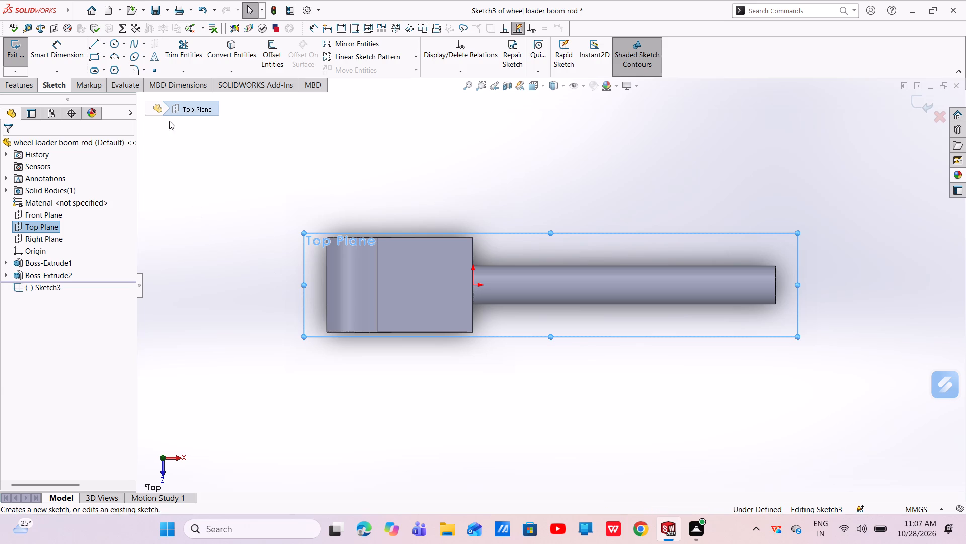
left_click(105, 40)
left_click(112, 72)
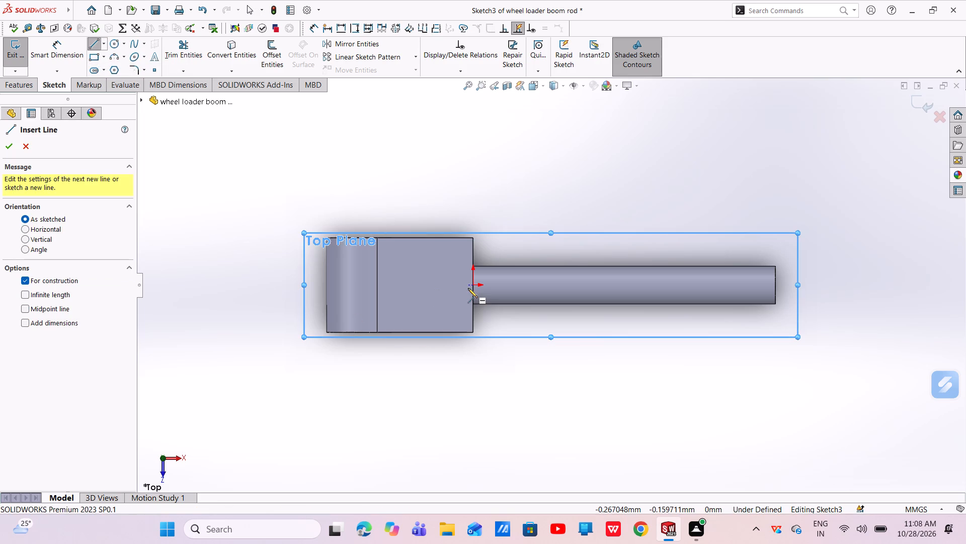
left_click(473, 285)
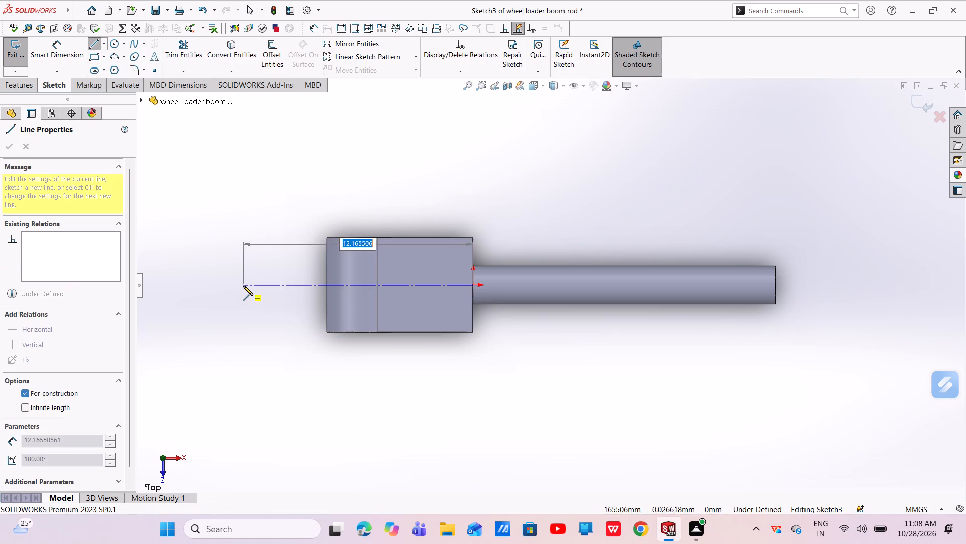
left_click(243, 286)
right_click(243, 286)
left_click(287, 297)
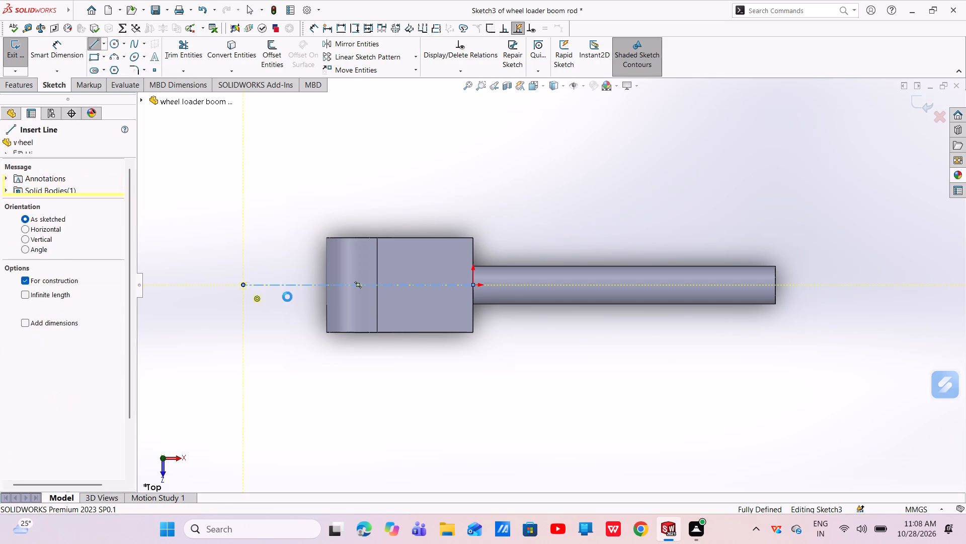
Sketch a center rectangle about 5.32 by 2.66 mm on the centerline within the eye block.
left_click(106, 59)
left_click(111, 87)
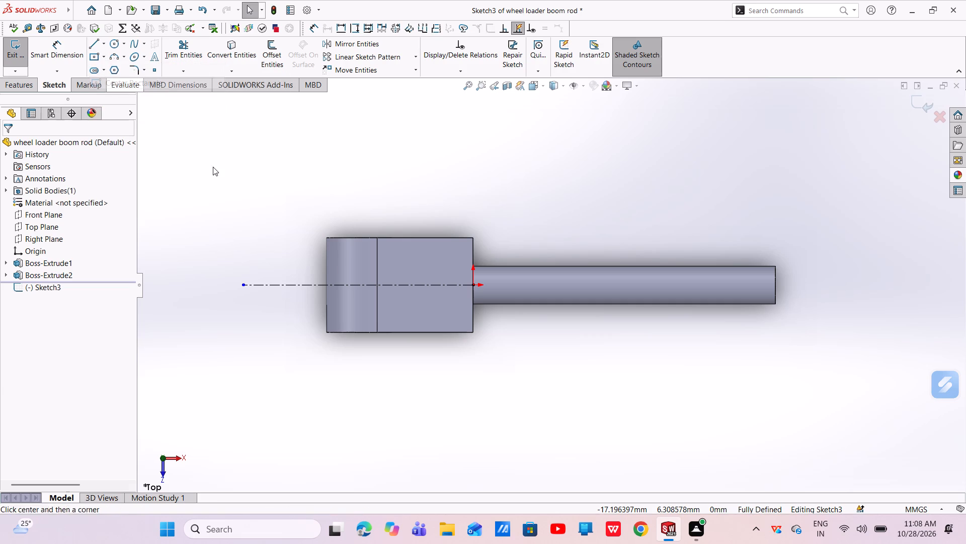
left_click(410, 286)
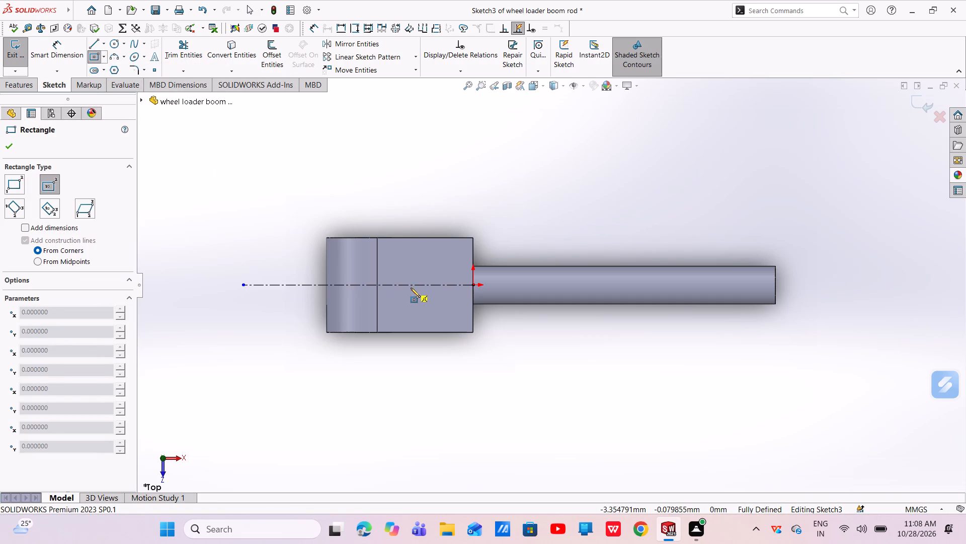
left_click(460, 310)
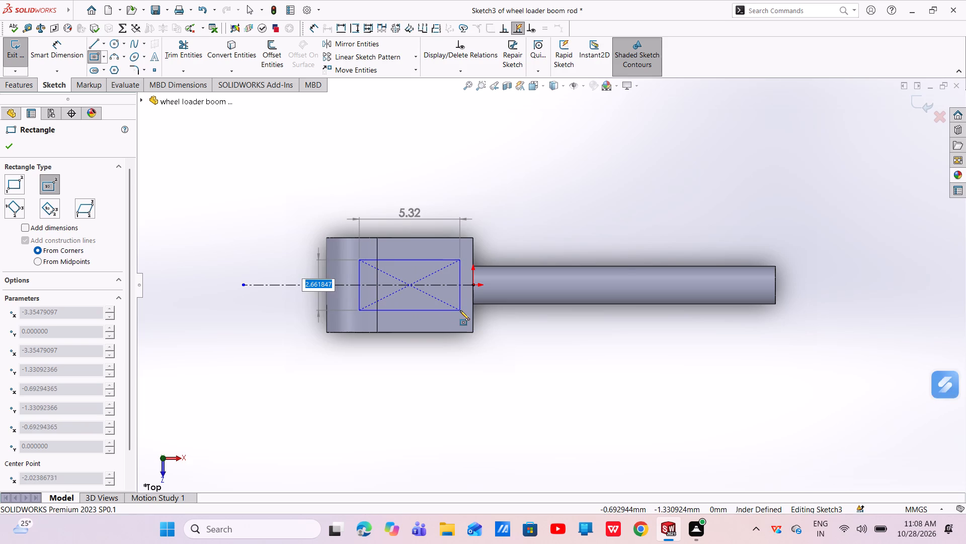
right_click(460, 310)
left_click(469, 316)
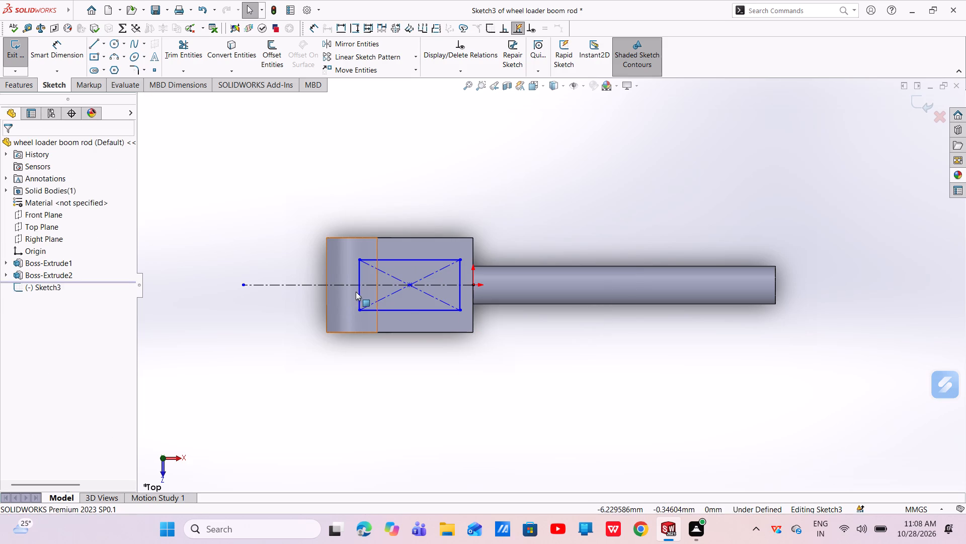
Stretch the rectangle's vertical edge farthest from the rod out to the eye's rounded end.
left_click(356, 292)
key("Escape")
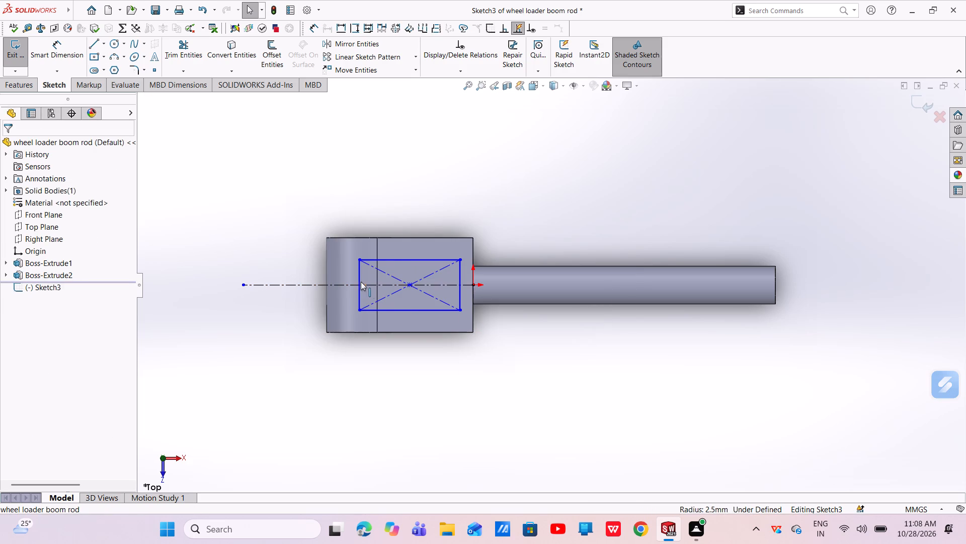
left_click_drag(359, 281, 329, 283)
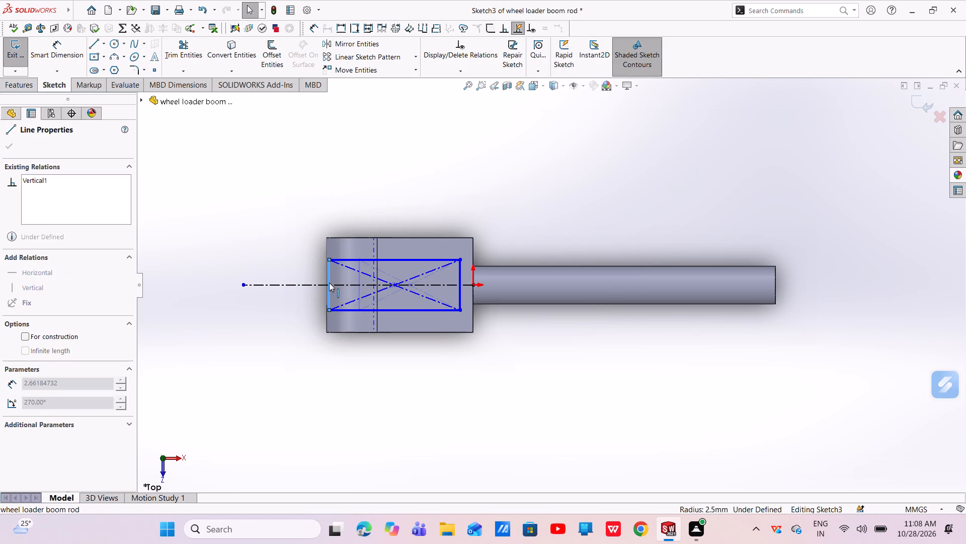
left_click_drag(329, 283, 327, 283)
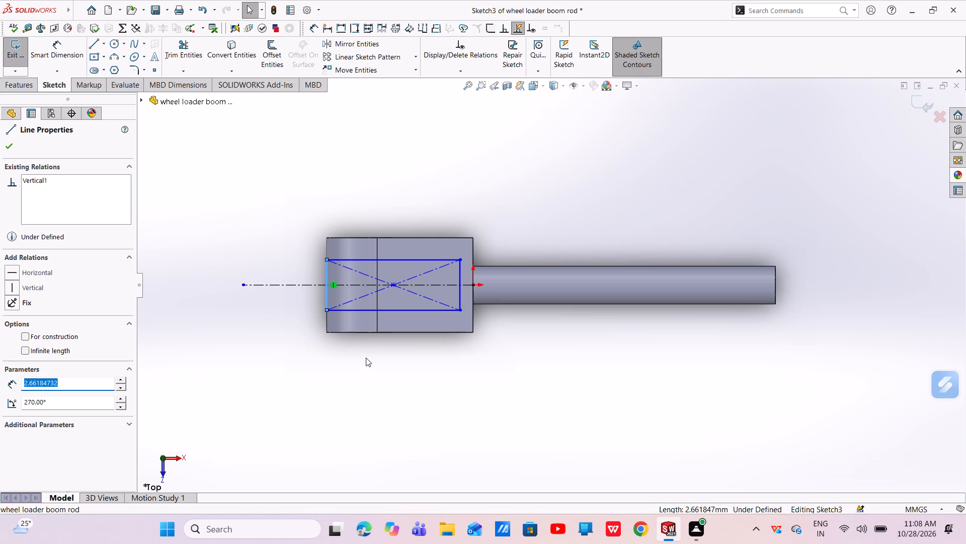
Dimension the rectangle's rod-side vertical edge 1.25 mm from the eye block's end face at the rod.
left_click(69, 55)
scroll(467, 292, "down", 5)
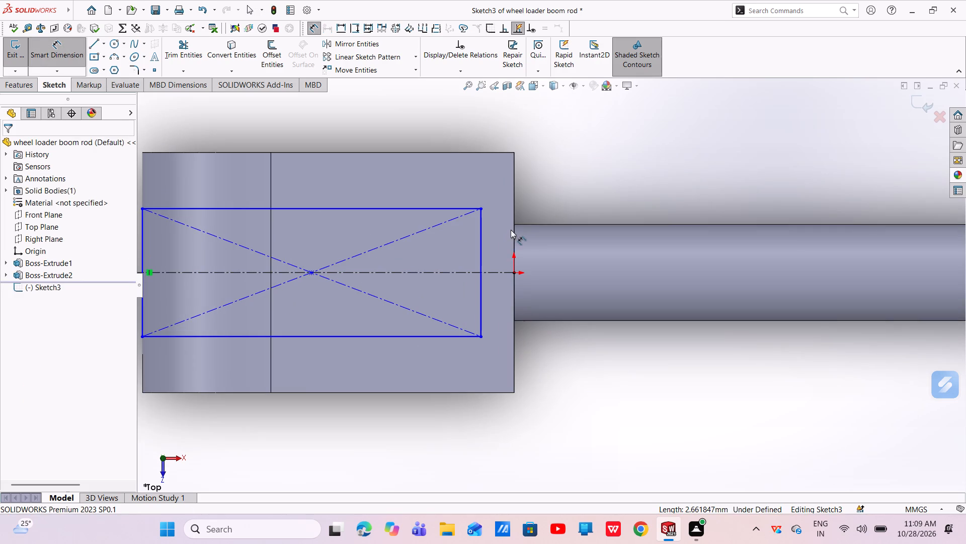
left_click(514, 225)
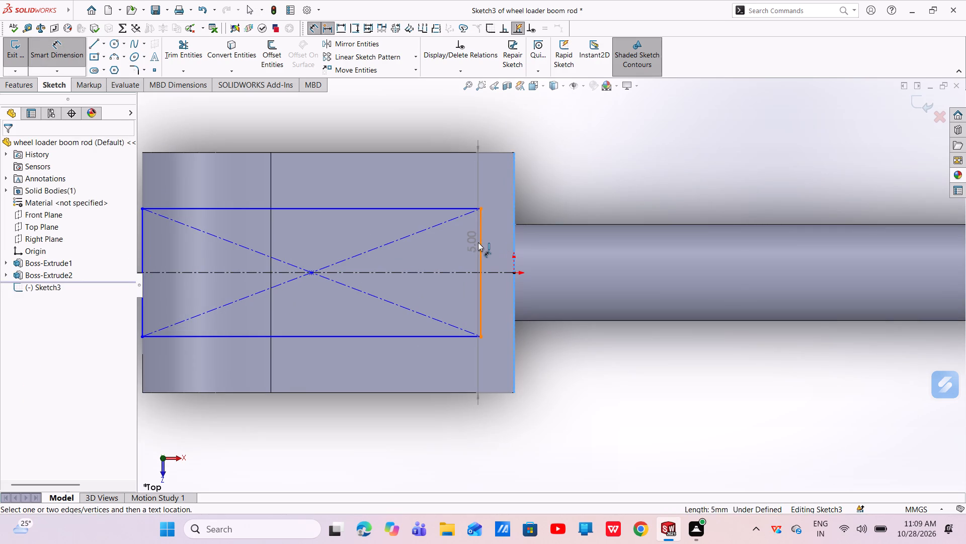
left_click(478, 242)
left_click(496, 113)
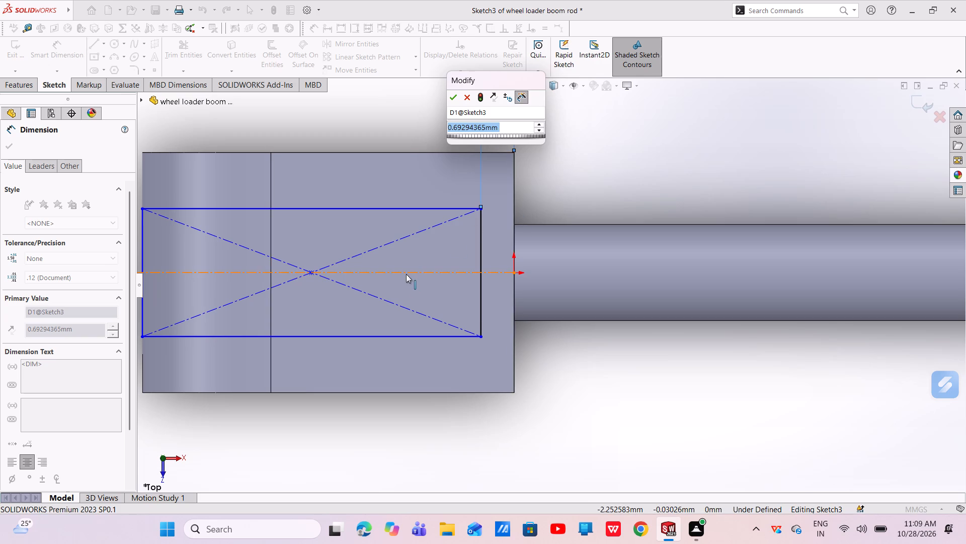
key("BackSpace")
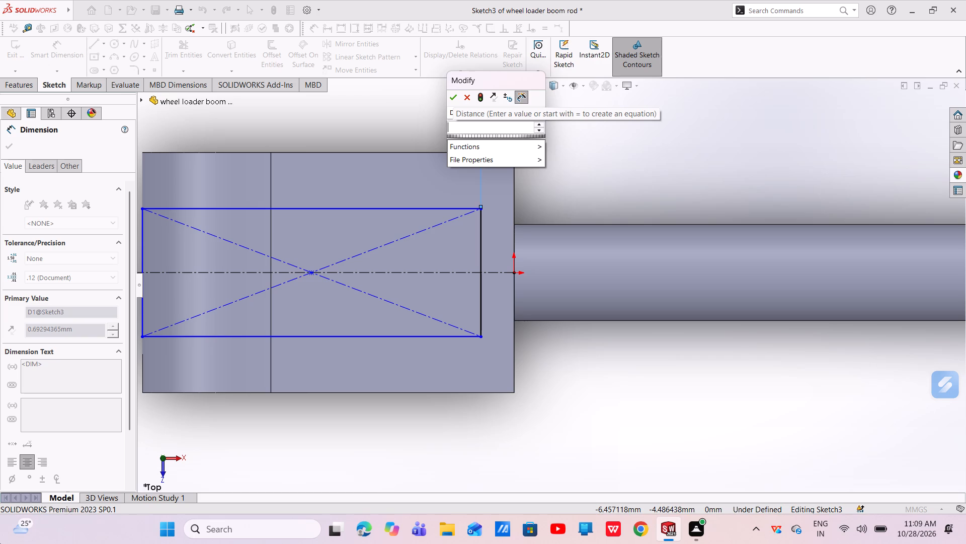
type("1.25")
key("Return")
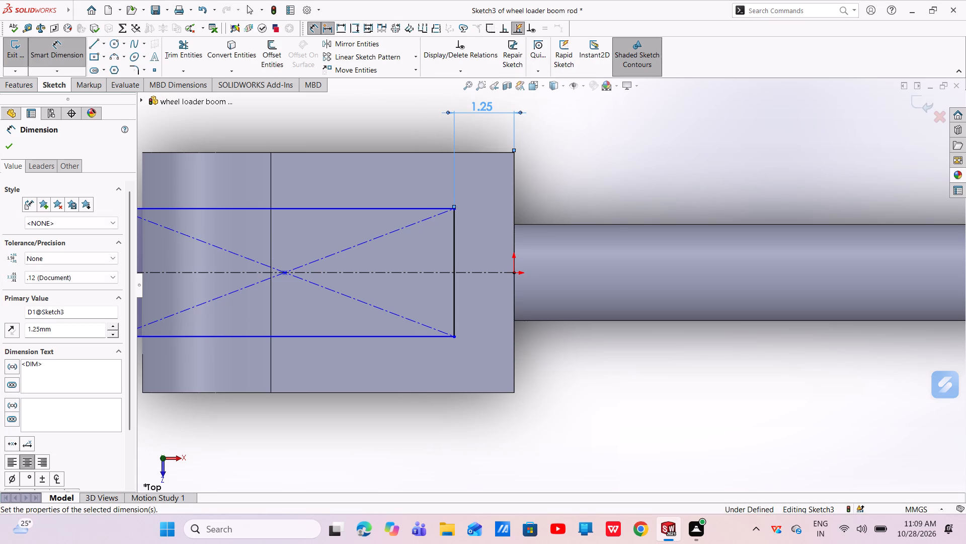
left_click(8, 145)
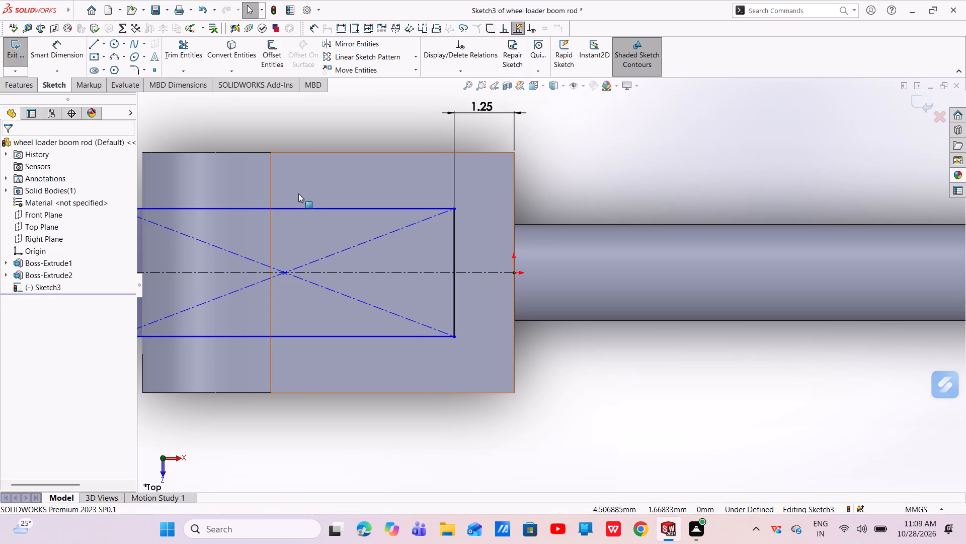
Dimension the rectangle's upper horizontal edge 1.25 mm from the eye block's adjacent side edge.
left_click(78, 55)
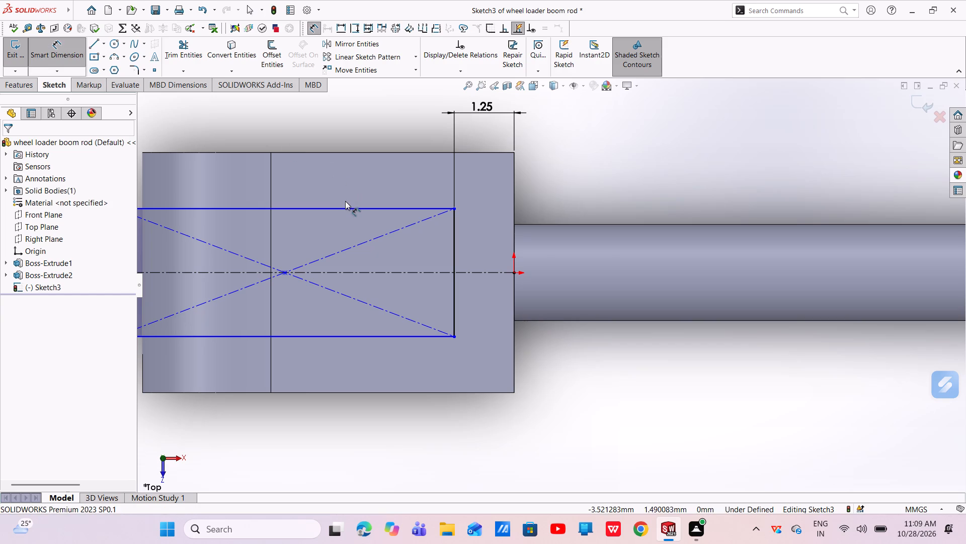
left_click(345, 208)
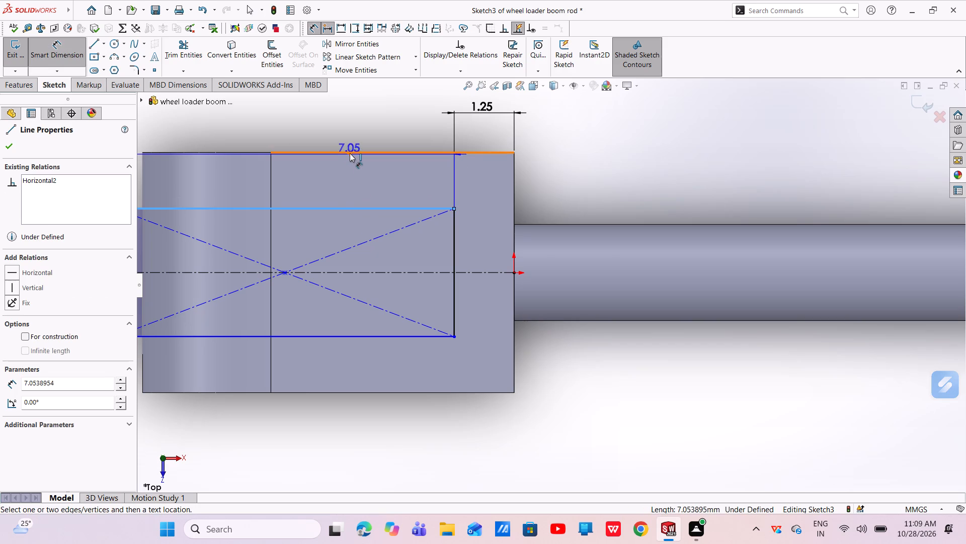
left_click(350, 152)
left_click(336, 112)
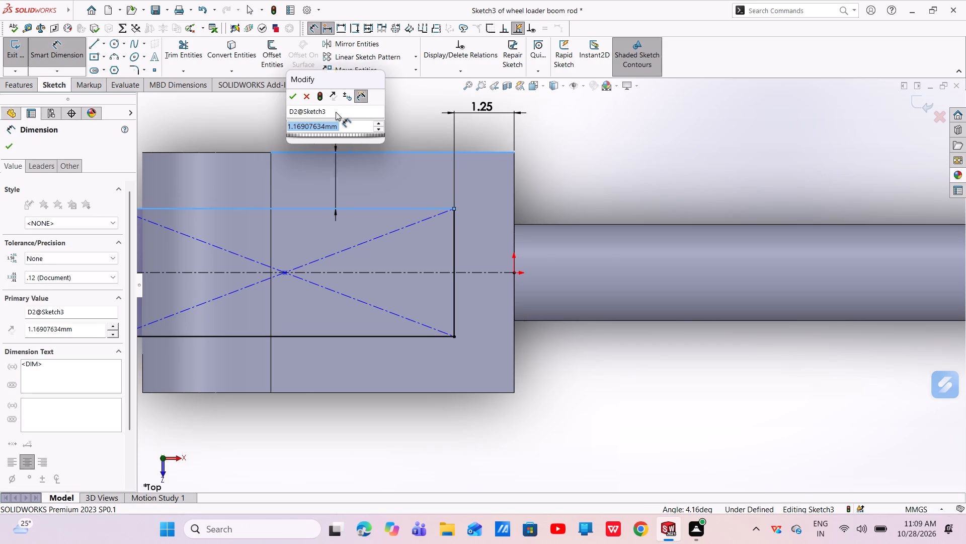
key("BackSpace")
key("1")
right_click(336, 112)
key("period")
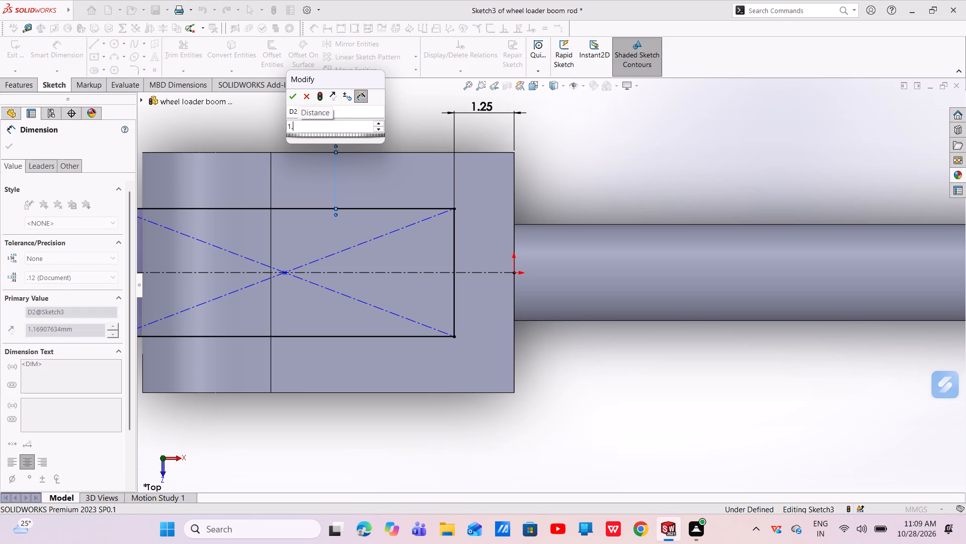
type("25")
key("Return")
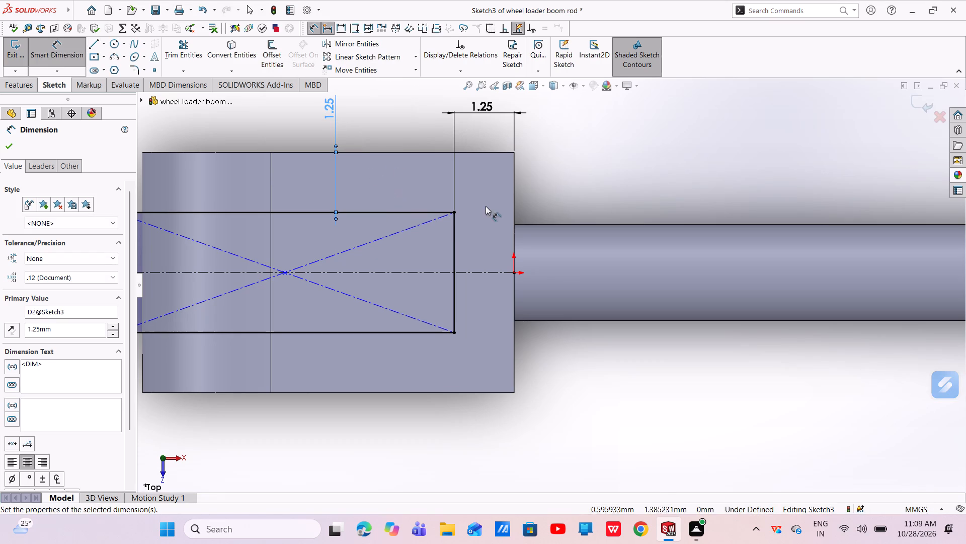
Move the rectangle's outer vertical edge back in to line up with the eye's rounded end.
scroll(447, 219, "up", 5)
scroll(420, 227, "down", 4)
scroll(381, 344, "down", 5)
left_click_drag(397, 330, 444, 345)
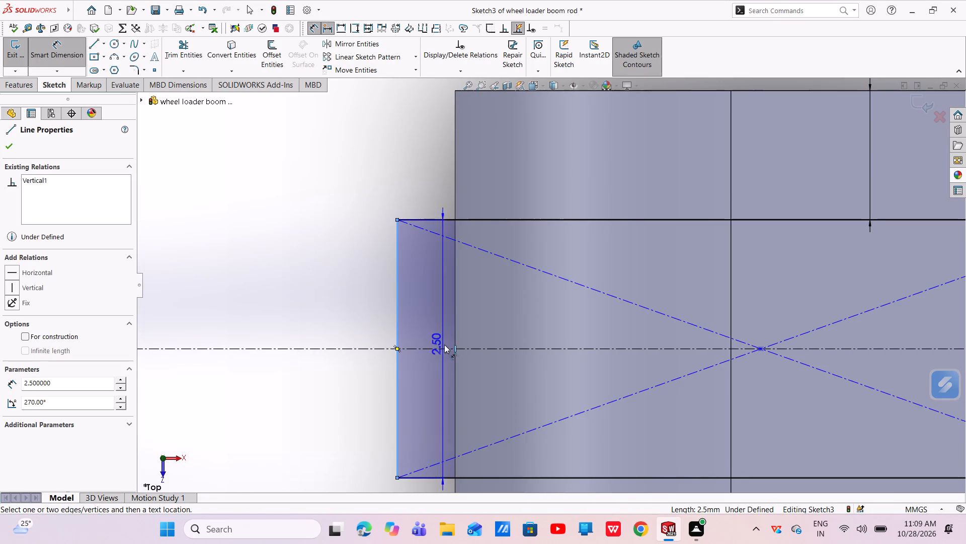
left_click_drag(444, 345, 455, 349)
key("Escape")
key("Escape")
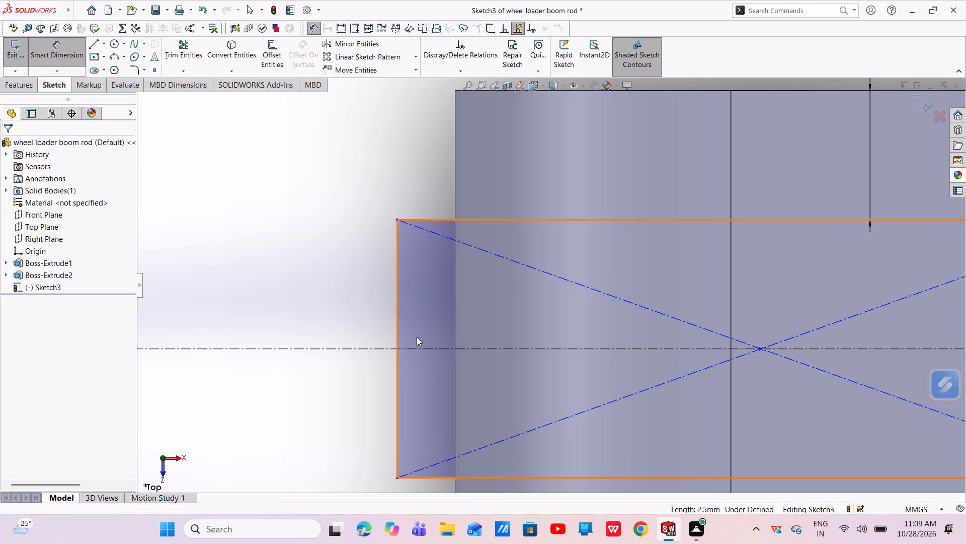
left_click_drag(398, 326, 449, 352)
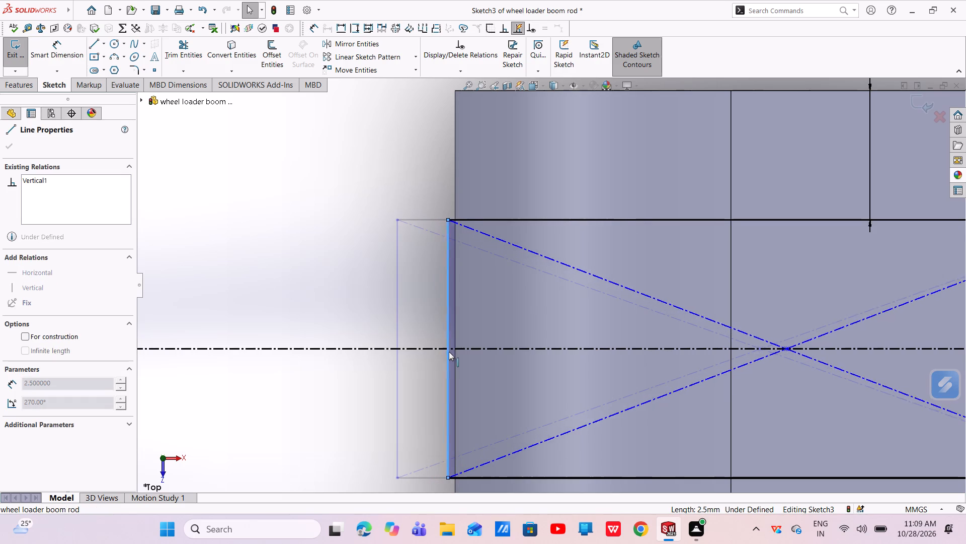
left_click_drag(449, 352, 454, 356)
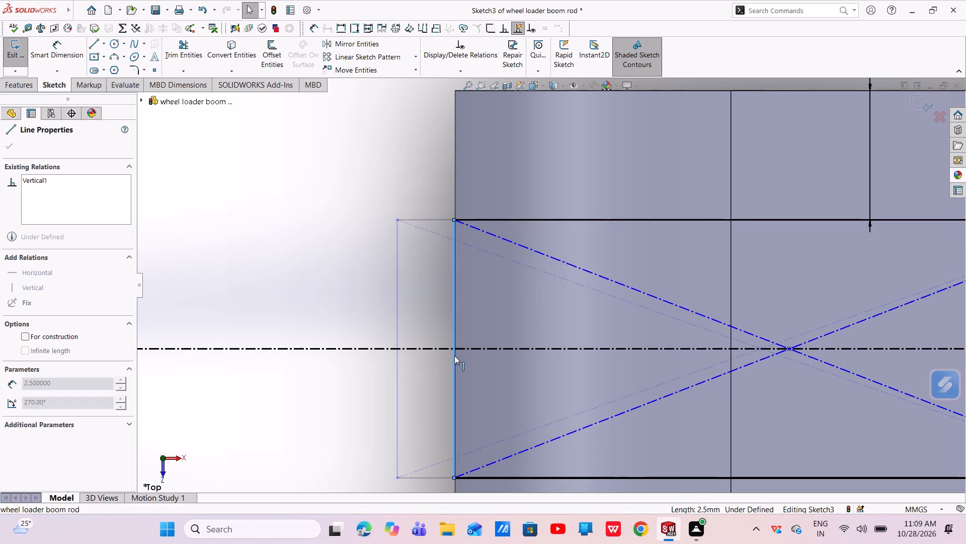
left_click_drag(454, 356, 453, 357)
key("Escape")
key("Escape")
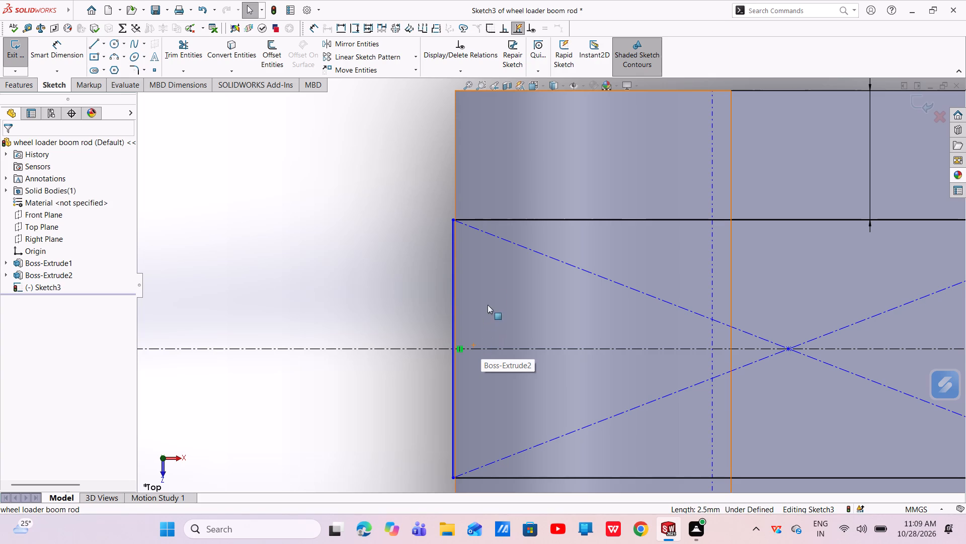
Cut-extrude the rectangle sketch through the eye end with the Through All - Both end condition.
left_click(34, 84)
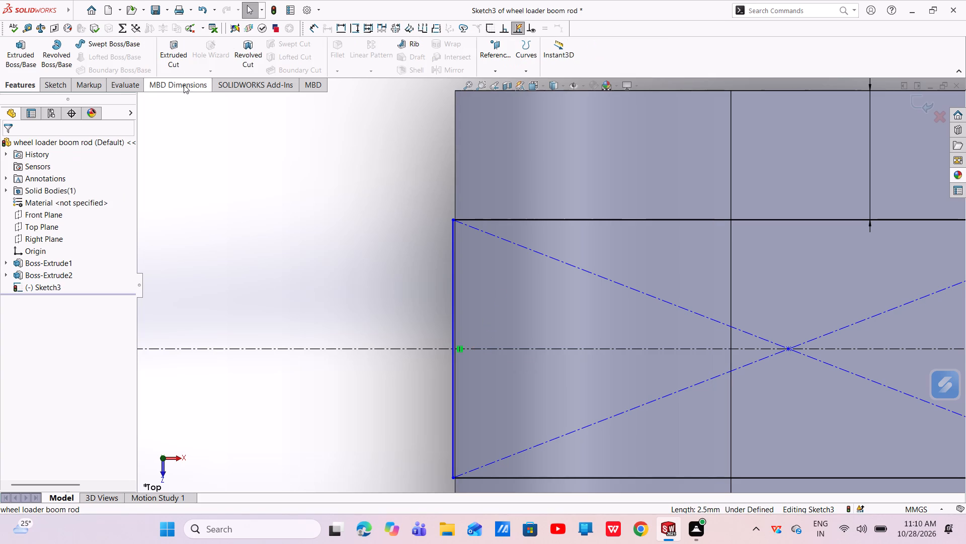
left_click(175, 56)
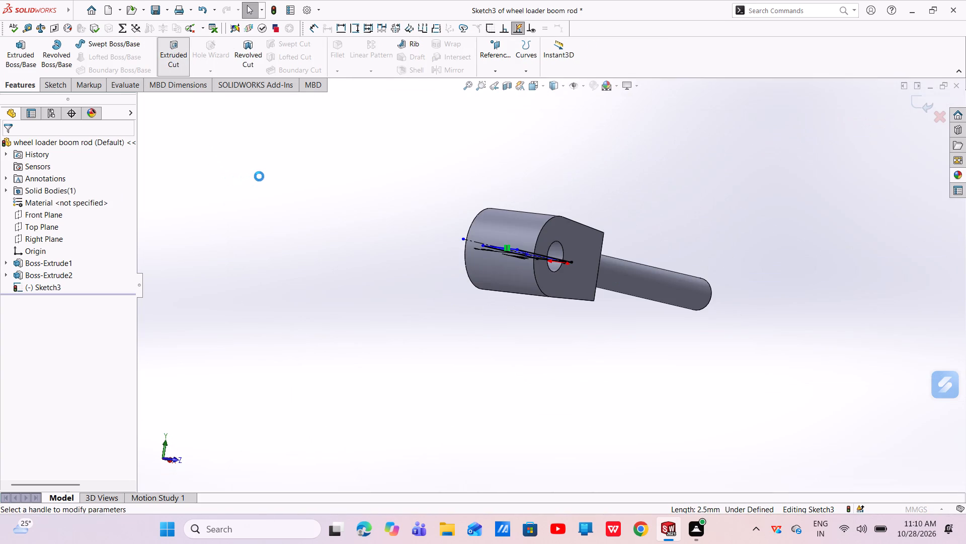
left_click(107, 211)
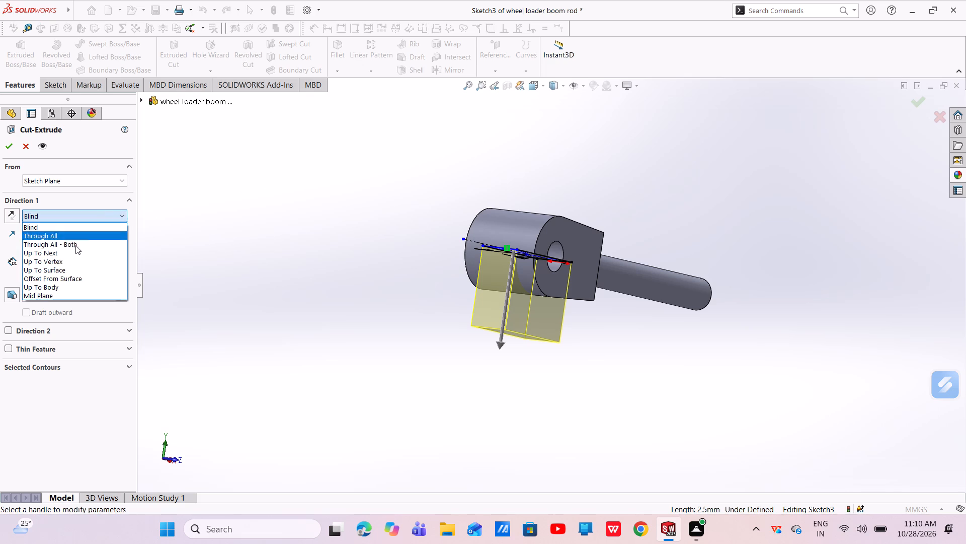
left_click(79, 295)
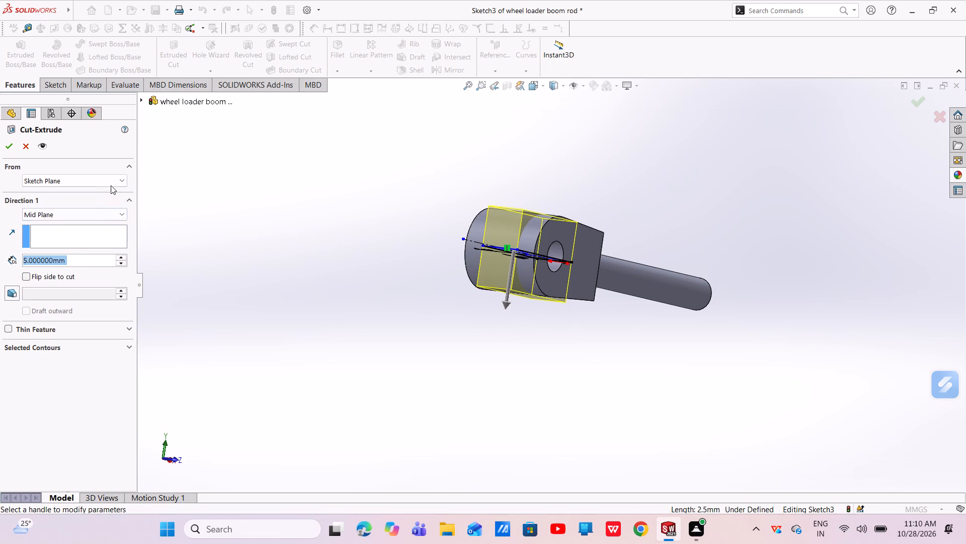
left_click(114, 216)
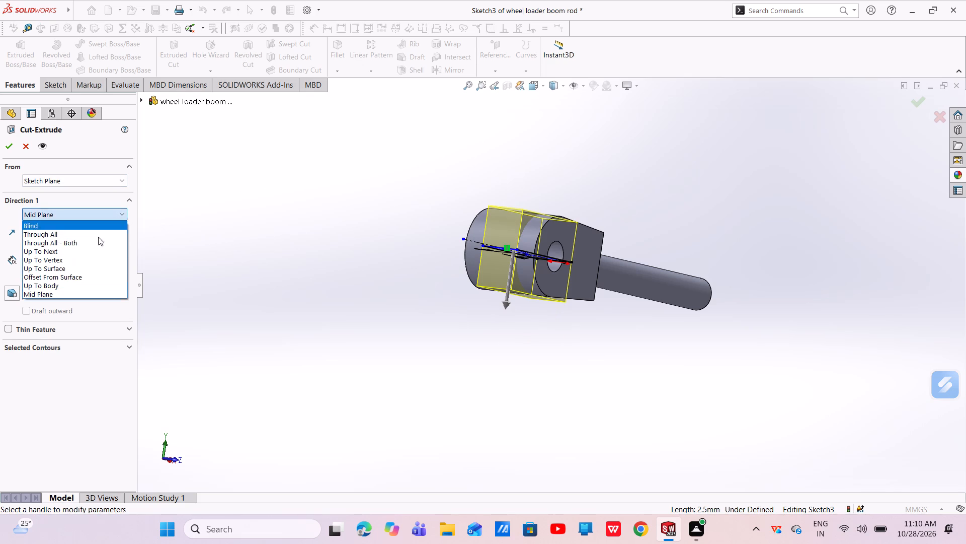
left_click(86, 239)
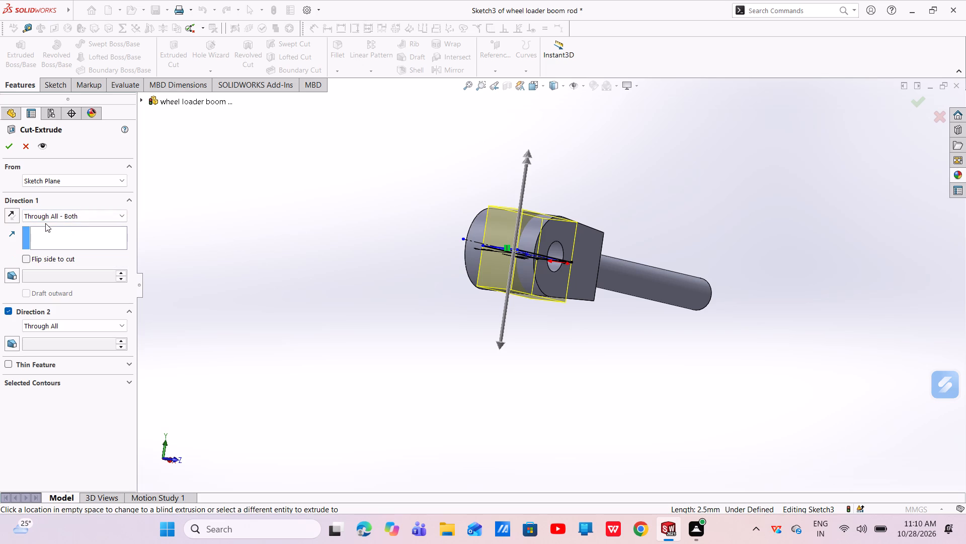
left_click_drag(525, 177, 532, 146)
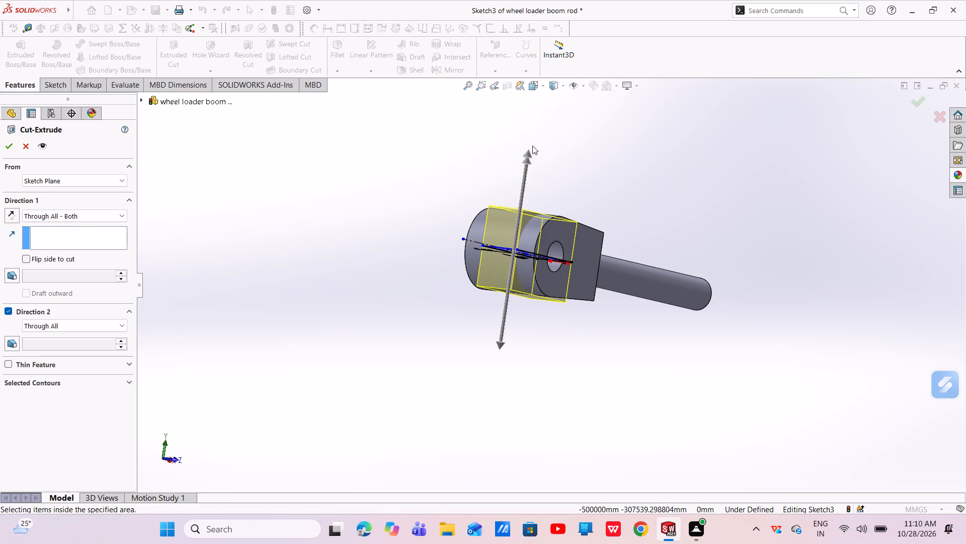
left_click_drag(529, 159, 533, 146)
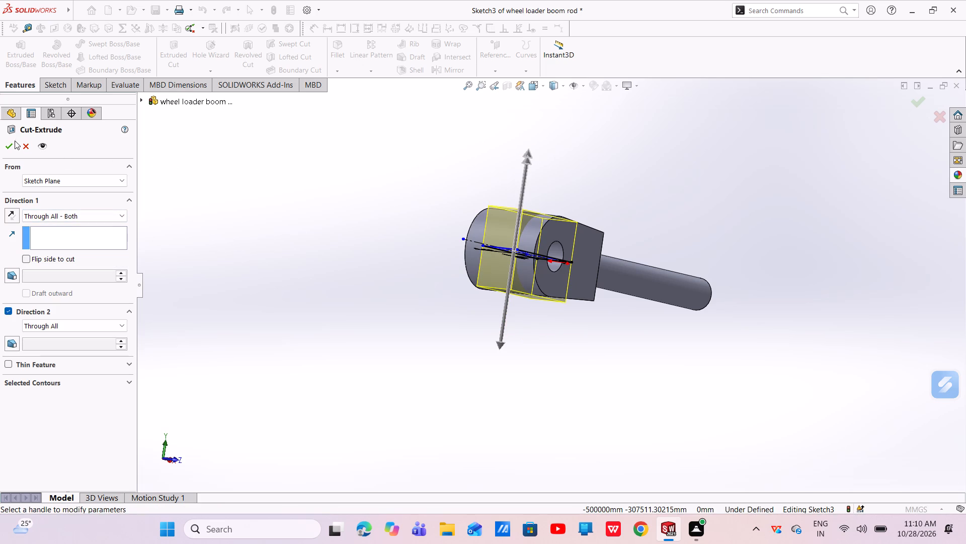
left_click(6, 145)
Examine the slotted fork end and its connection to the rod from several sides.
scroll(525, 234, "down", 5)
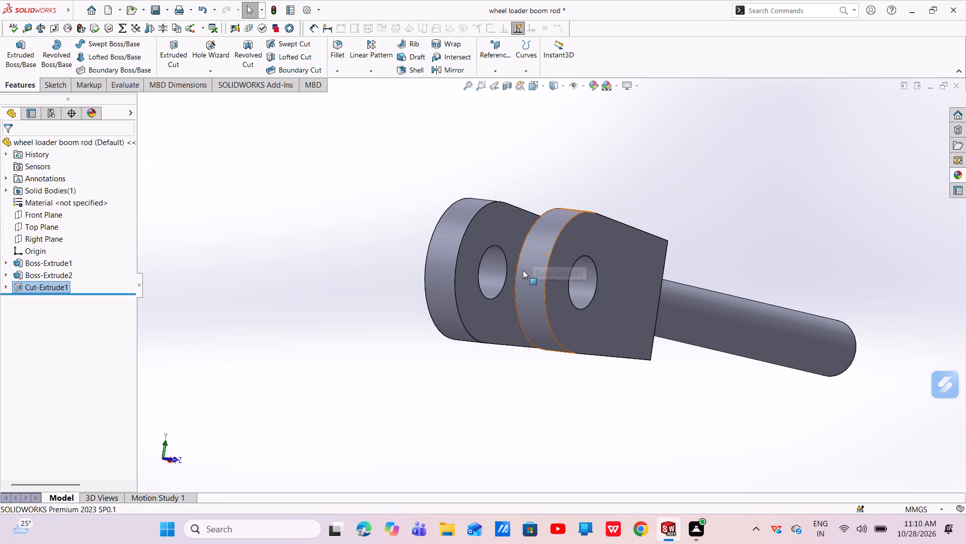
scroll(523, 270, "up", 1)
middle_click_drag(528, 261, 586, 184)
scroll(702, 212, "down", 4)
scroll(698, 211, "up", 5)
middle_click_drag(677, 241, 642, 165)
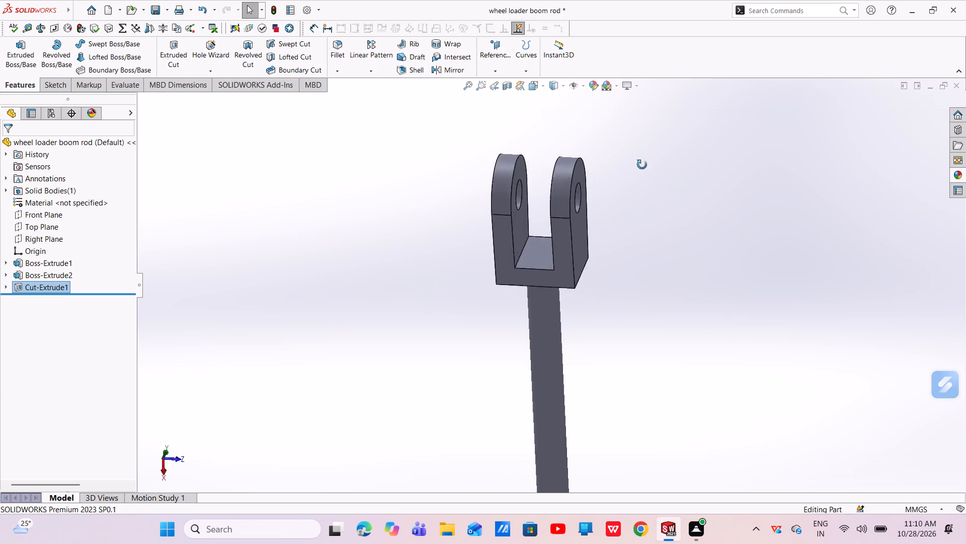
middle_click_drag(642, 165, 570, 178)
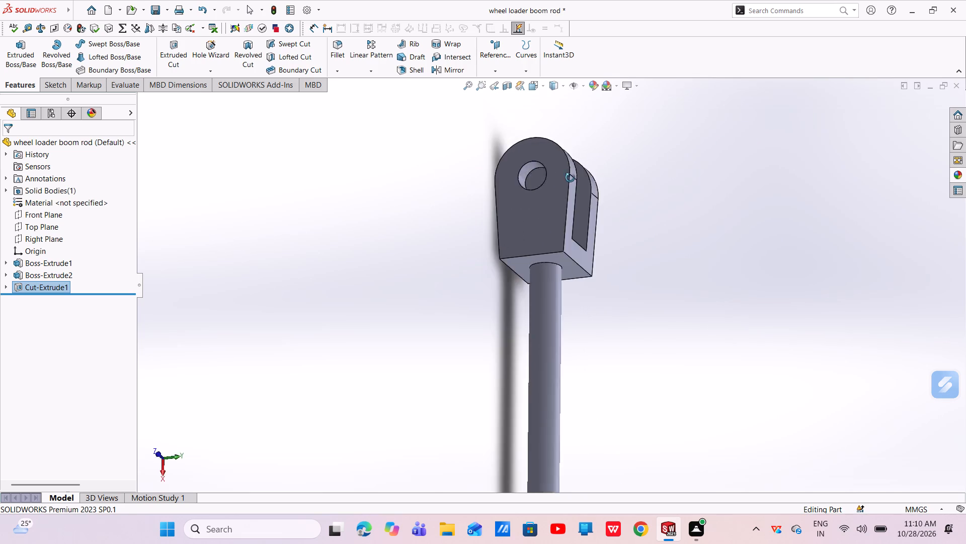
middle_click_drag(570, 178, 643, 247)
scroll(513, 245, "up", 3)
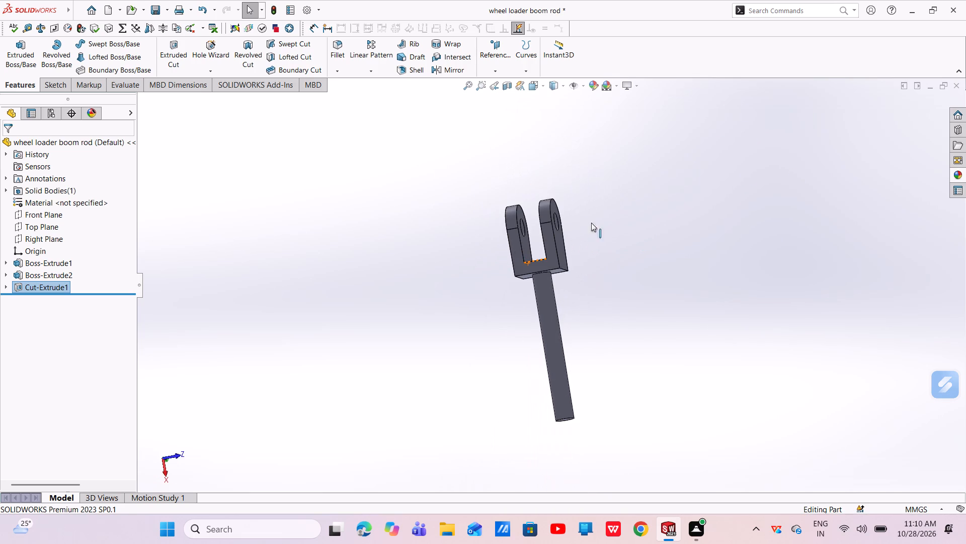
Apply the Plain White scene to the model view.
left_click(619, 90)
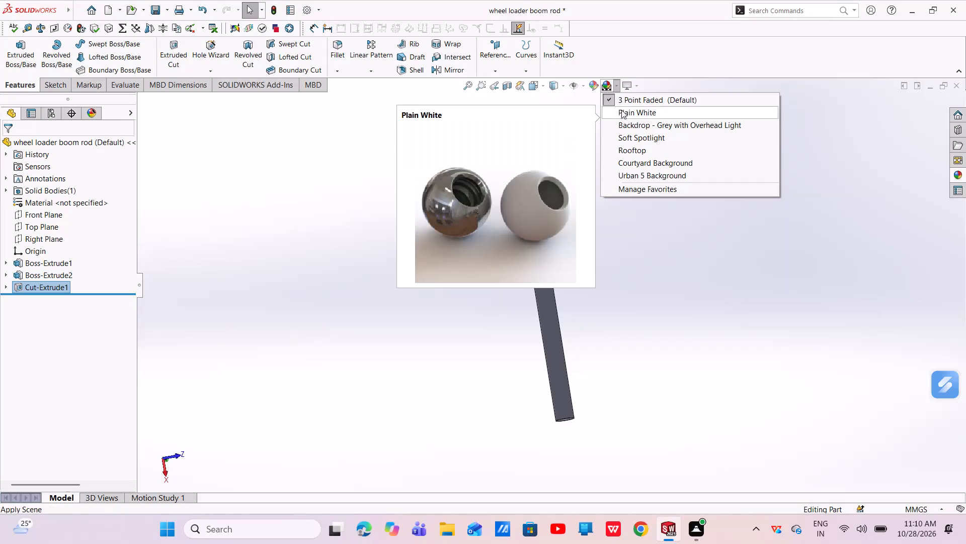
left_click(622, 113)
Inspect the fork's arms, pin holes, slot and rod from several angles against the new background.
scroll(535, 226, "down", 5)
scroll(576, 234, "up", 4)
middle_click_drag(580, 276, 584, 272)
scroll(587, 269, "up", 1)
middle_click_drag(584, 272, 723, 262)
scroll(542, 274, "down", 6)
scroll(541, 264, "up", 5)
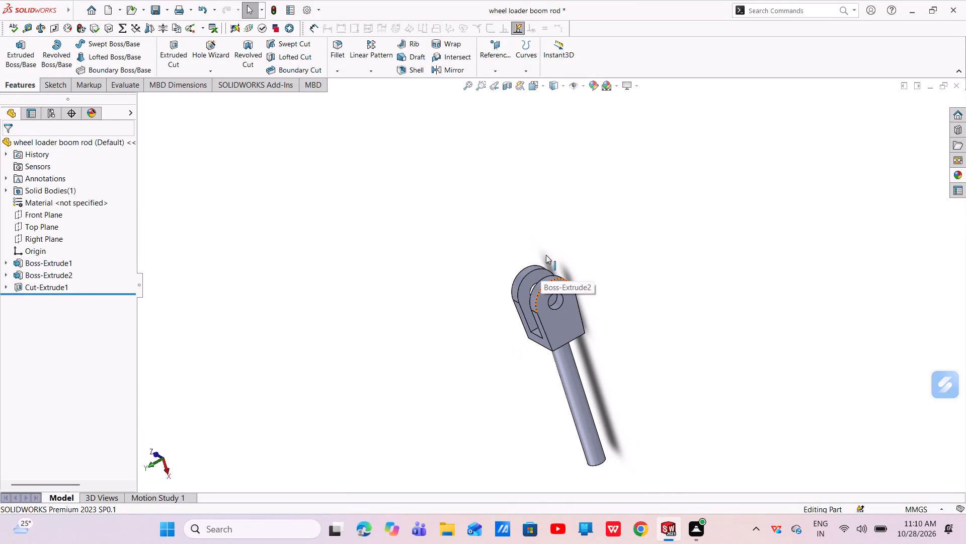
middle_click_drag(577, 263, 642, 207)
scroll(579, 324, "down", 5)
scroll(576, 295, "up", 2)
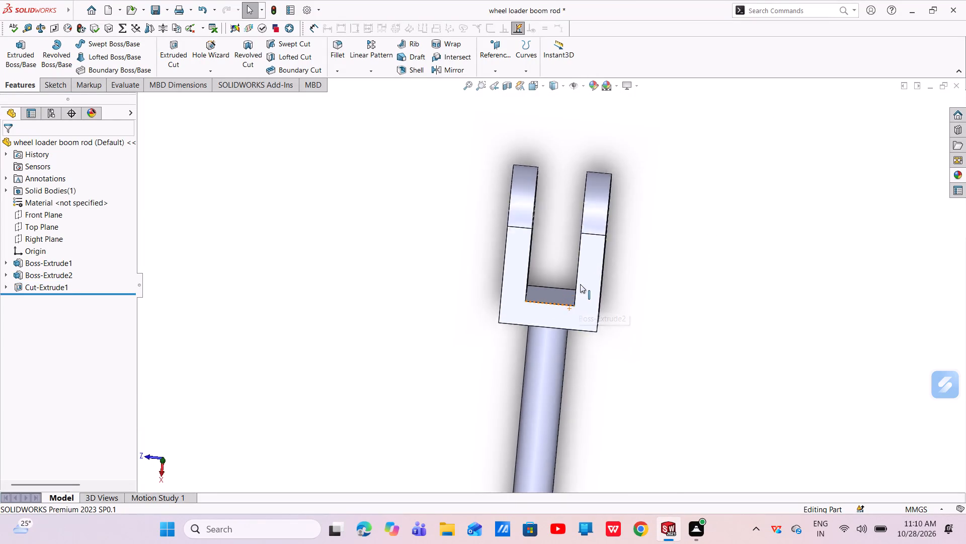
scroll(580, 284, "up", 3)
middle_click_drag(588, 316, 529, 284)
middle_click_drag(632, 300, 573, 288)
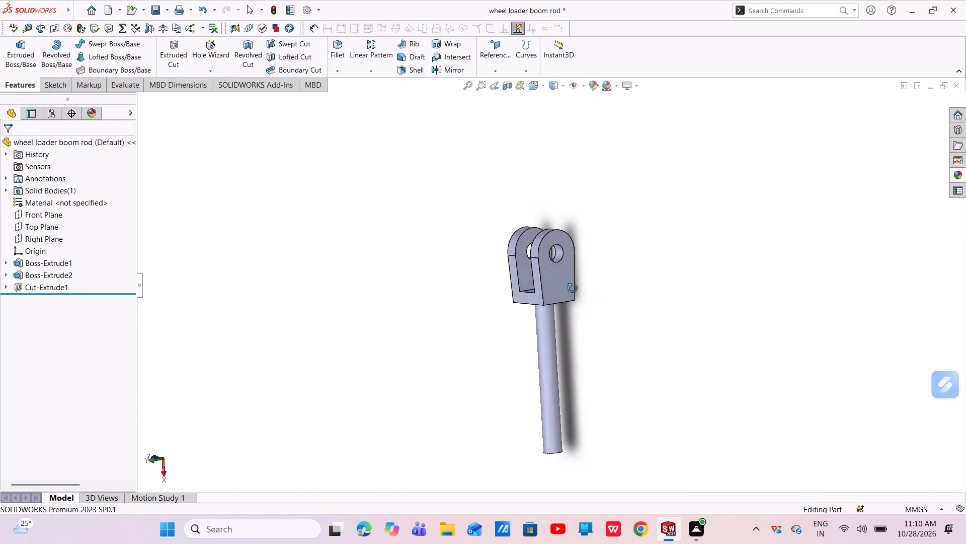
middle_click_drag(573, 288, 493, 282)
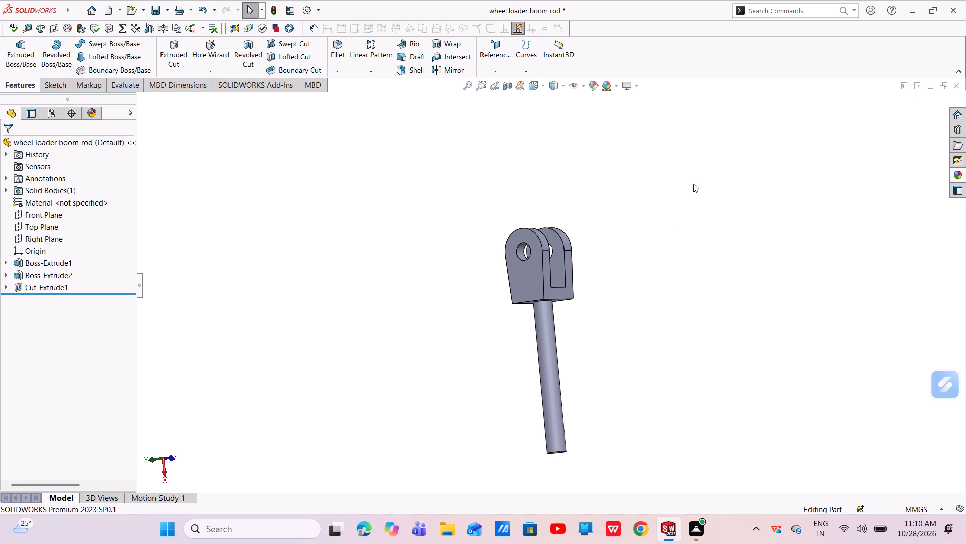
Fillet the two outer corner edges of the fork's base, on the rod side, with a 1 mm radius.
left_click(336, 51)
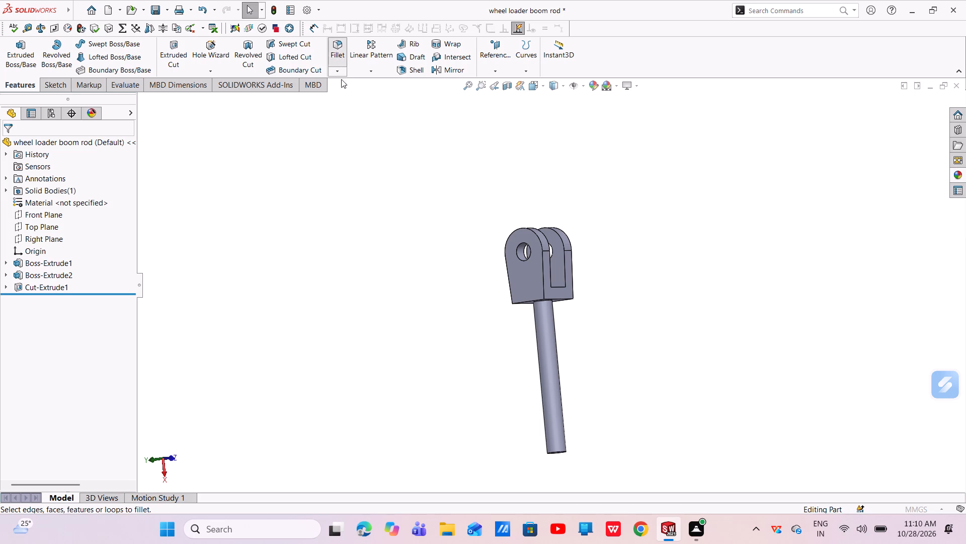
key("BackSpace")
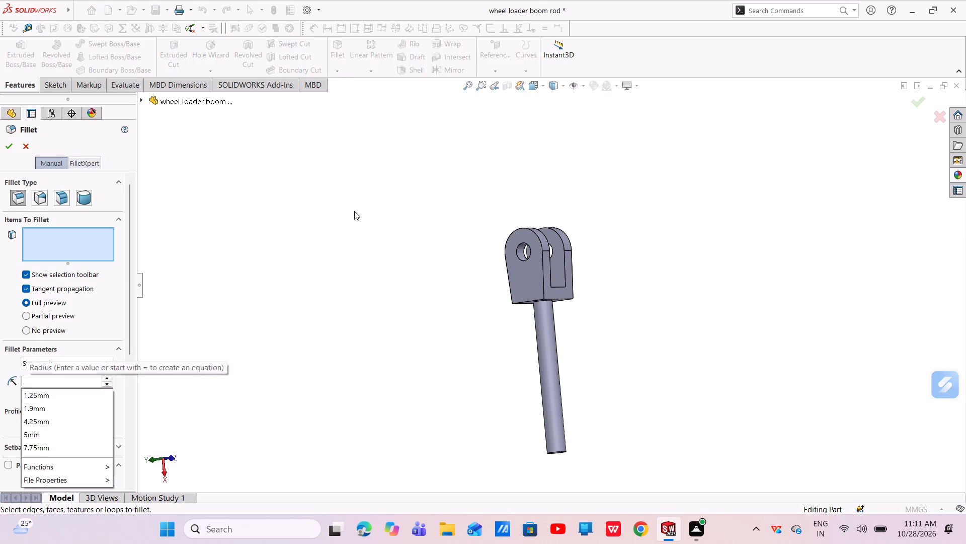
key("1")
key("Return")
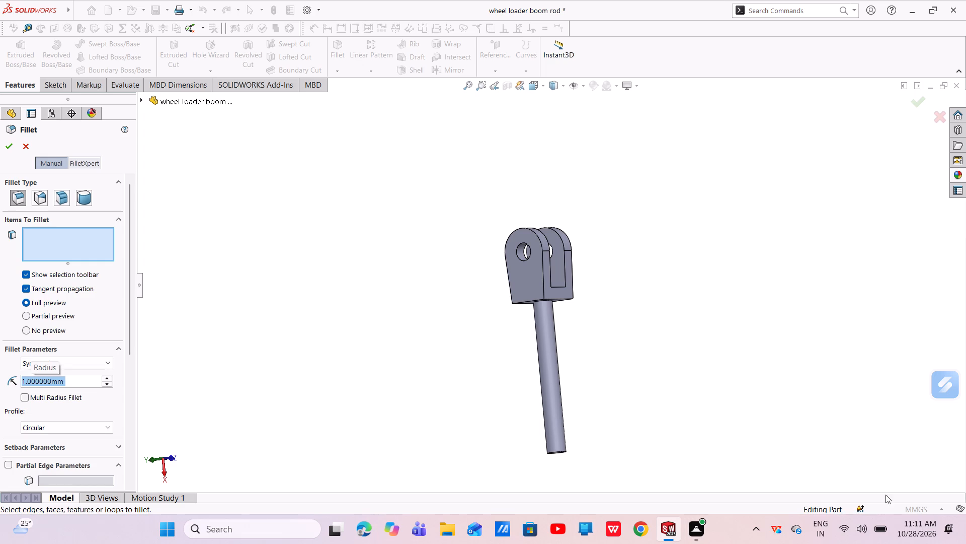
scroll(582, 306, "down", 5)
middle_click_drag(553, 292, 560, 257)
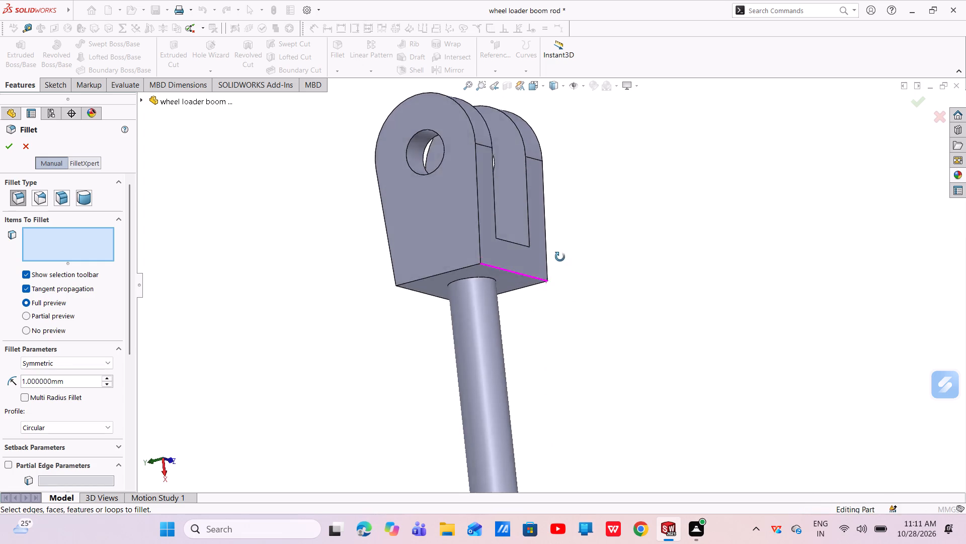
middle_click_drag(560, 257, 587, 205)
scroll(531, 229, "down", 3)
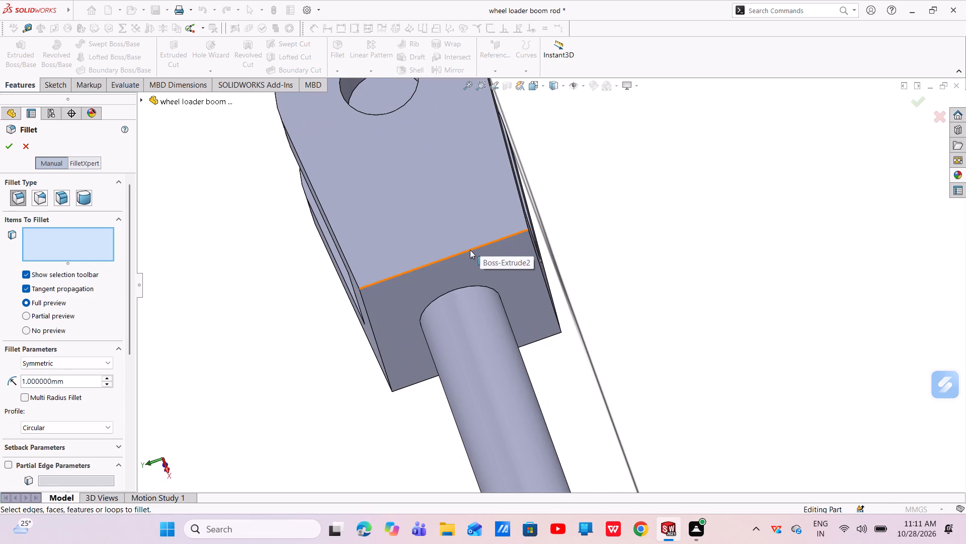
left_click(470, 250)
scroll(522, 286, "up", 4)
scroll(585, 299, "up", 1)
middle_click_drag(585, 299, 523, 283)
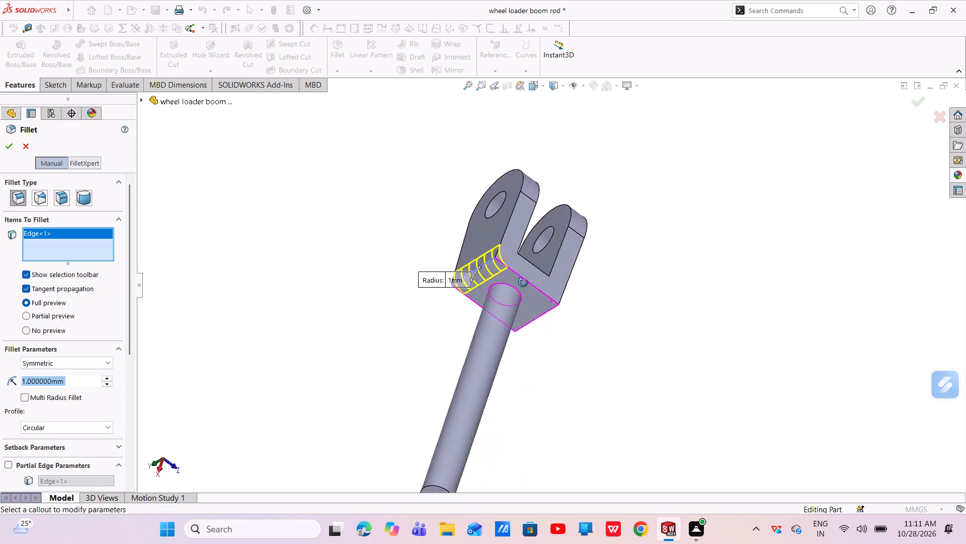
middle_click_drag(523, 283, 478, 267)
scroll(593, 298, "down", 3)
scroll(593, 298, "up", 1)
scroll(593, 298, "down", 3)
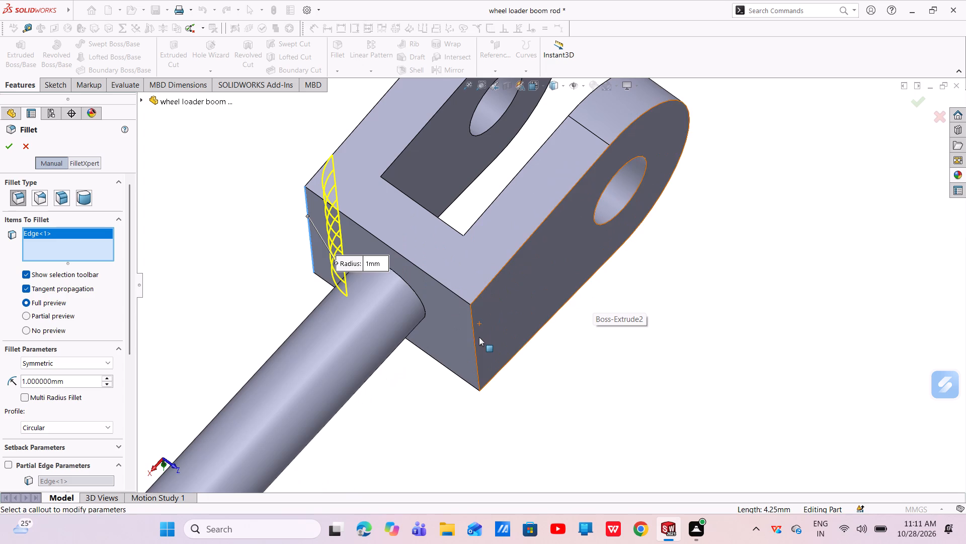
left_click(474, 344)
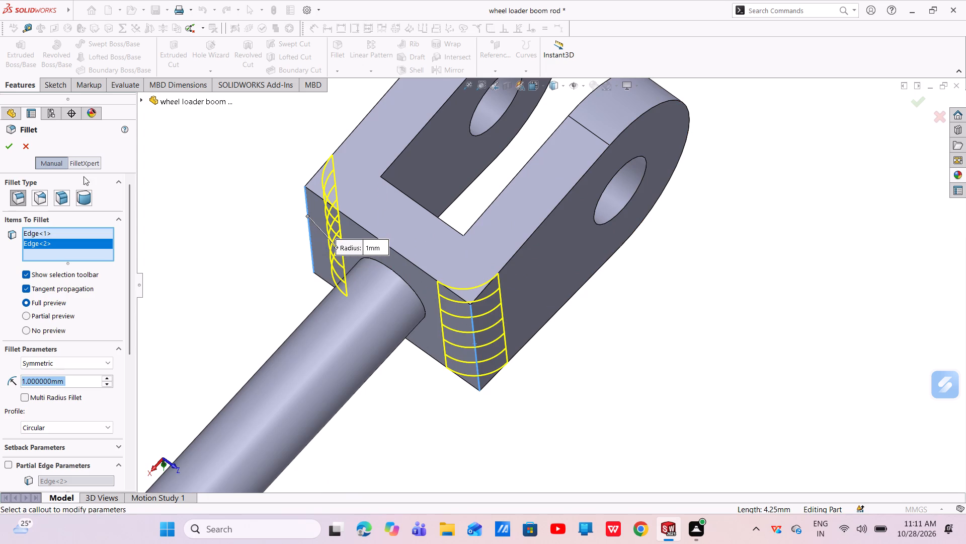
left_click(9, 152)
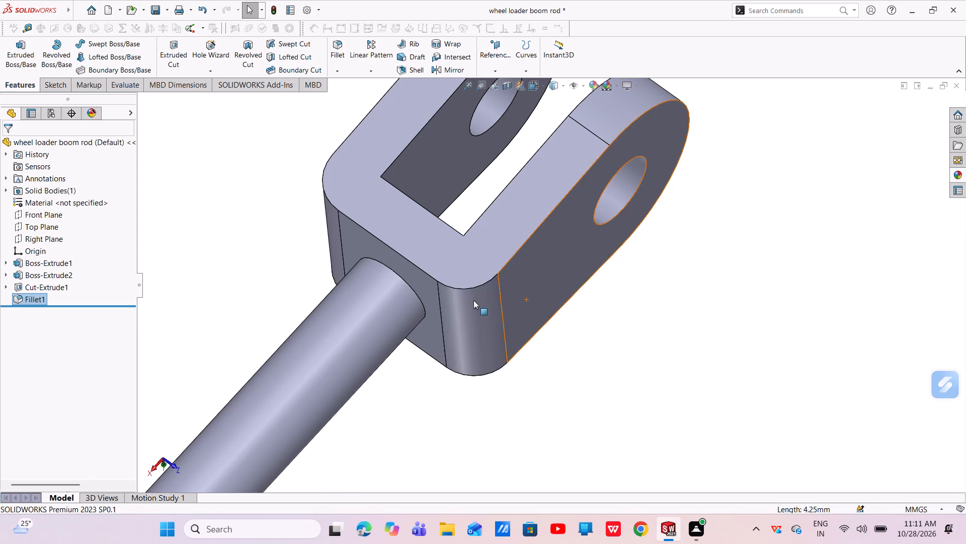
Examine the rounded base corners of the fork and its slot from several angles.
scroll(481, 304, "up", 2)
middle_click_drag(495, 301, 578, 382)
scroll(581, 388, "up", 1)
scroll(547, 320, "up", 2)
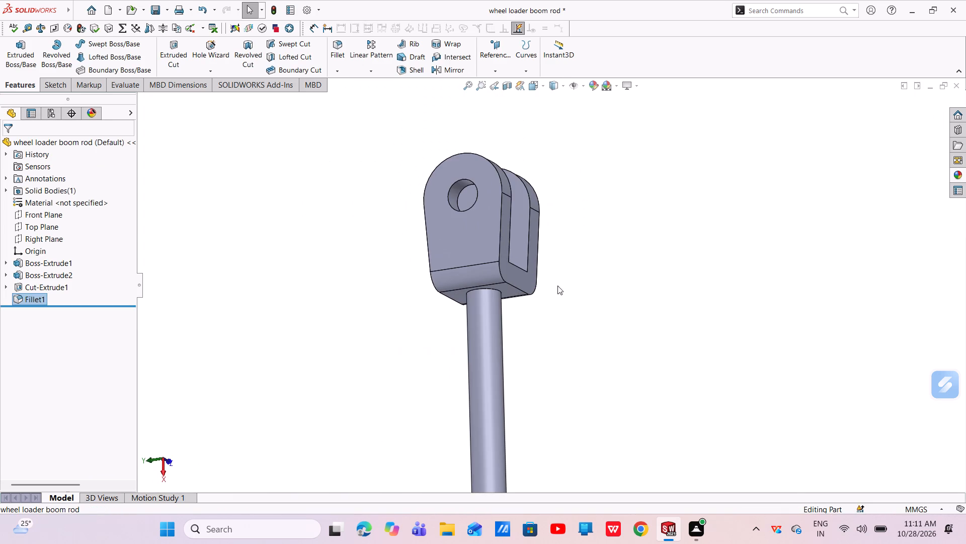
scroll(561, 273, "down", 3)
scroll(543, 298, "up", 3)
middle_click_drag(560, 276, 471, 316)
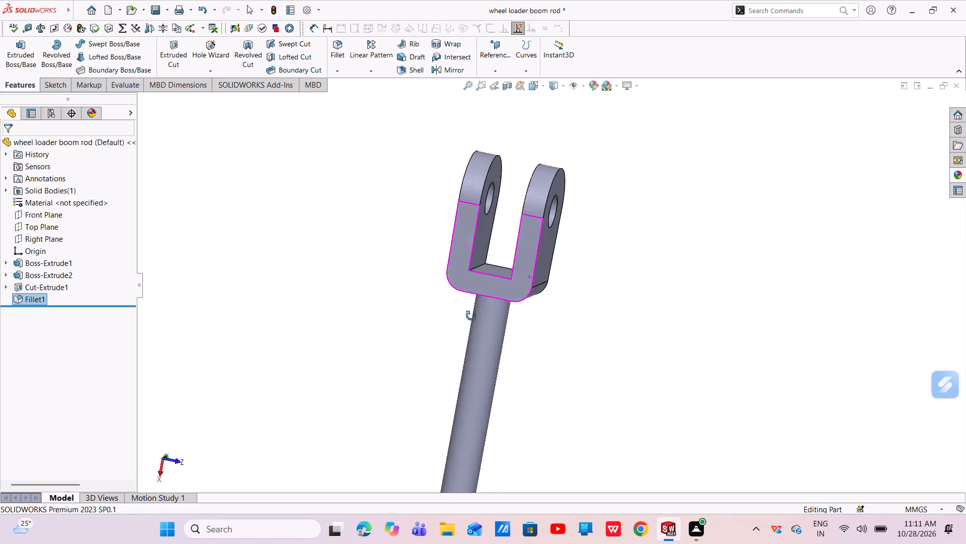
middle_click_drag(471, 316, 463, 342)
scroll(496, 232, "down", 5)
scroll(533, 281, "up", 4)
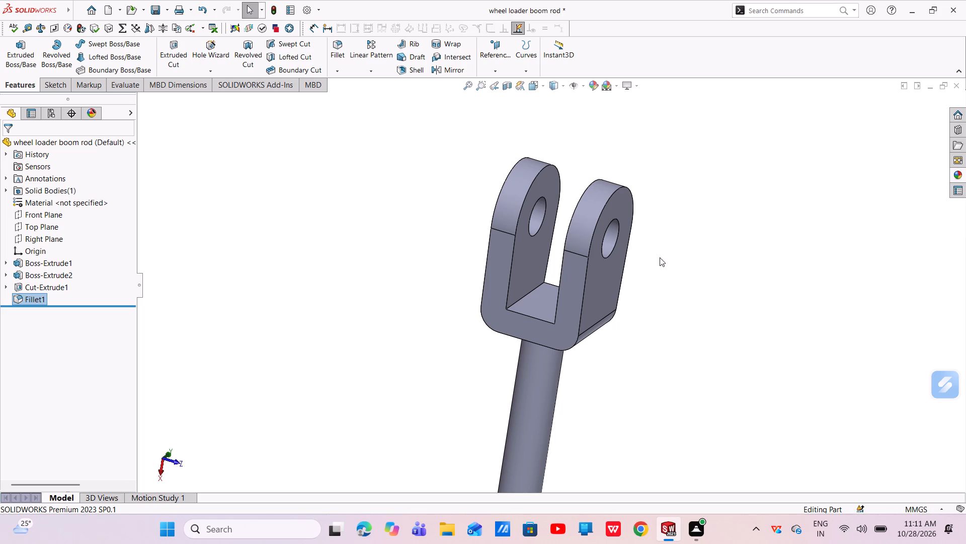
Fillet the fork's outer outline edges and the slot's inner edges on both sides with a 0.25 mm radius.
left_click(330, 46)
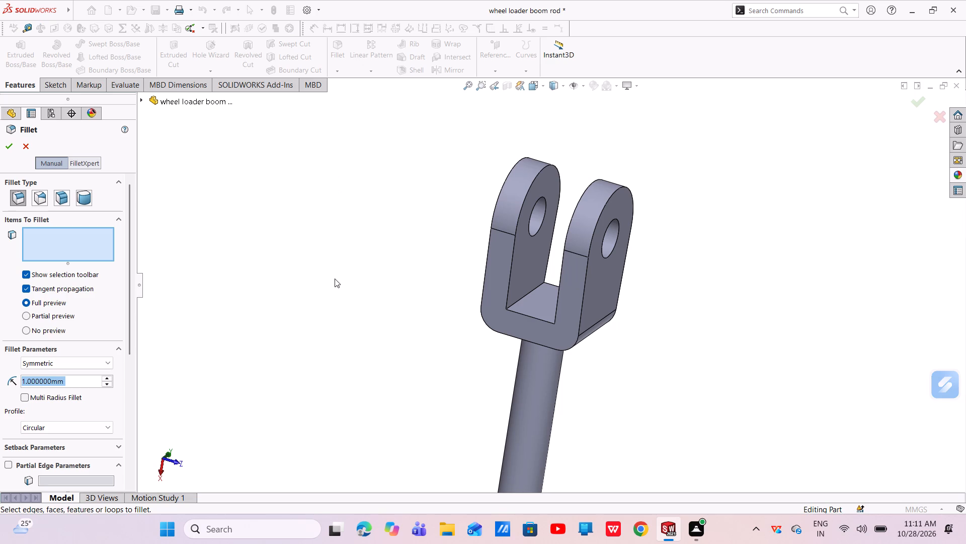
key("BackSpace")
key("0")
type(".25")
key("Return")
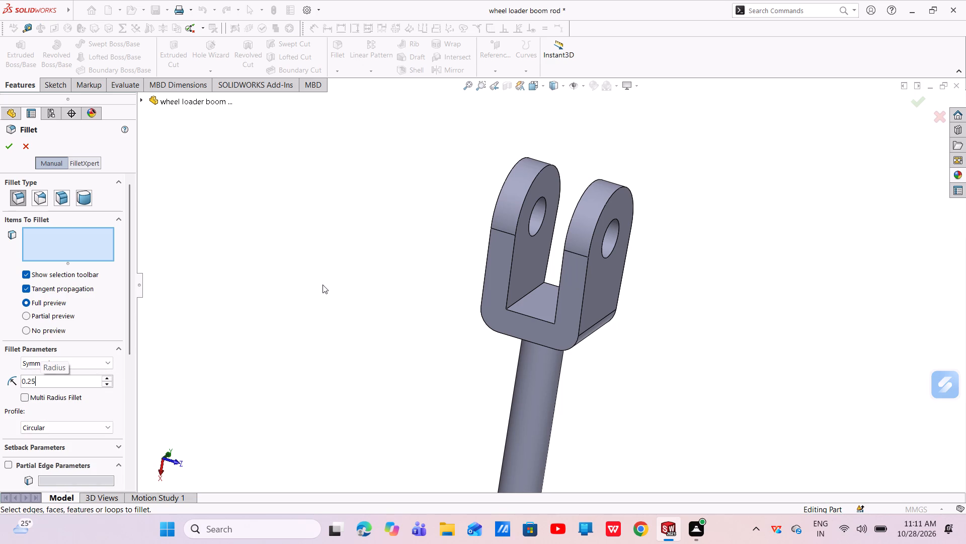
left_click(559, 283)
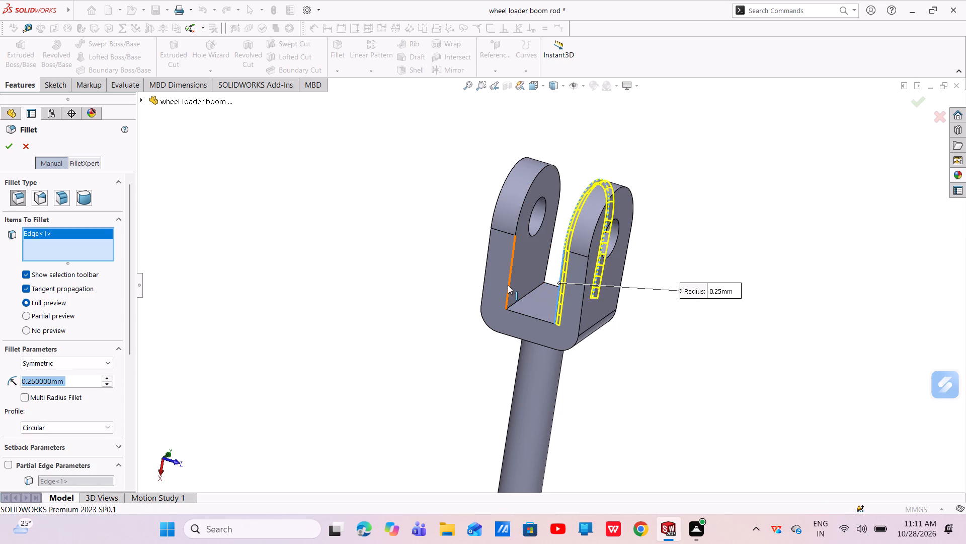
left_click(508, 285)
left_click(531, 317)
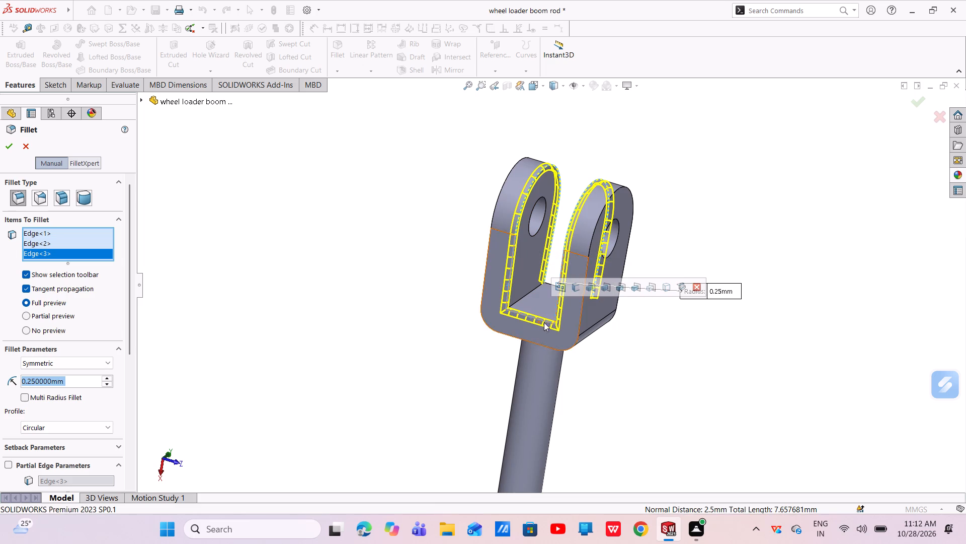
left_click(581, 318)
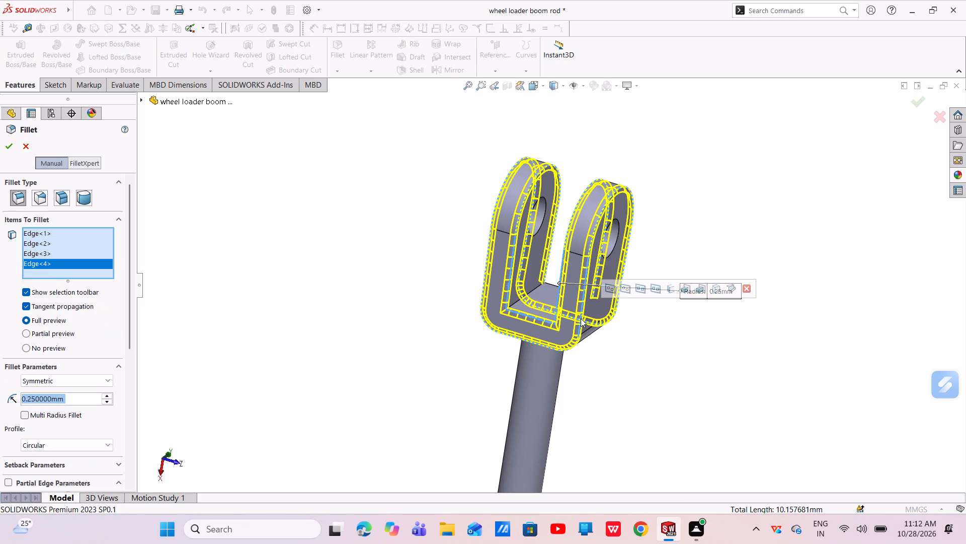
scroll(543, 289, "down", 4)
middle_click_drag(538, 316, 486, 304)
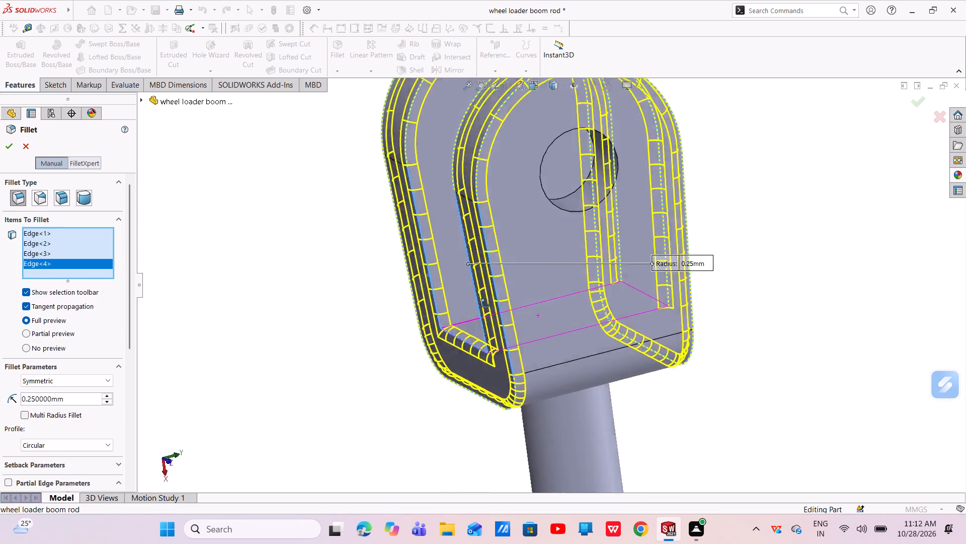
middle_click_drag(486, 304, 440, 296)
scroll(621, 314, "up", 2)
middle_click_drag(621, 309, 574, 358)
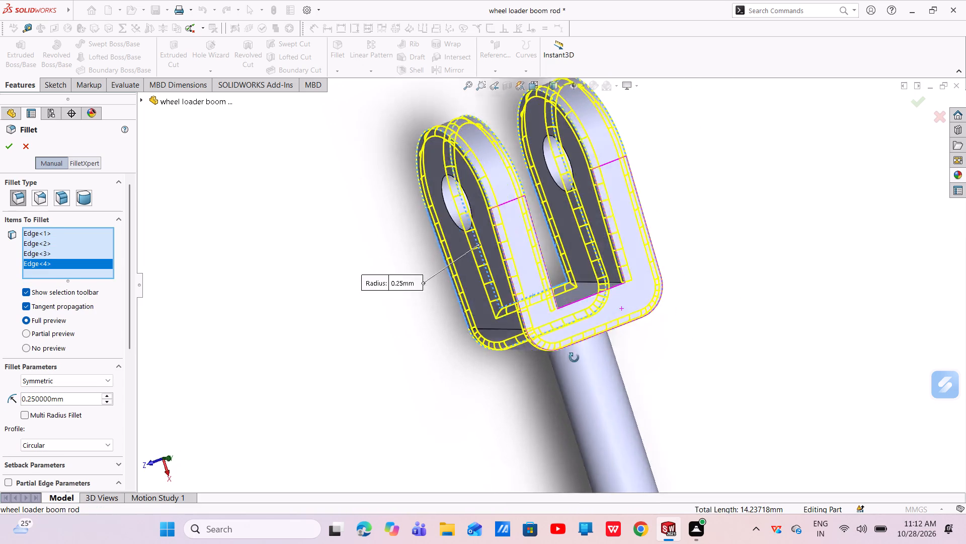
middle_click_drag(574, 358, 570, 382)
scroll(607, 287, "down", 4)
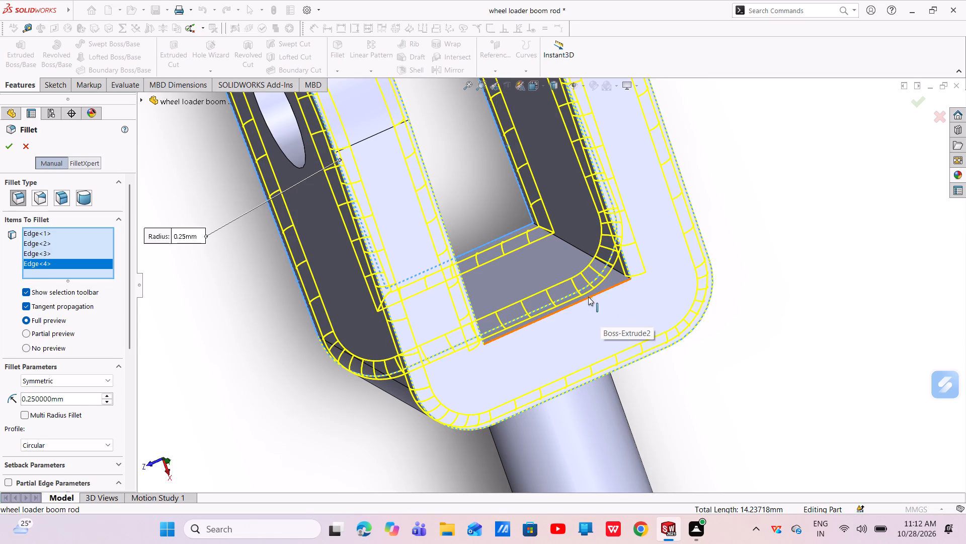
left_click(588, 297)
scroll(573, 327, "up", 4)
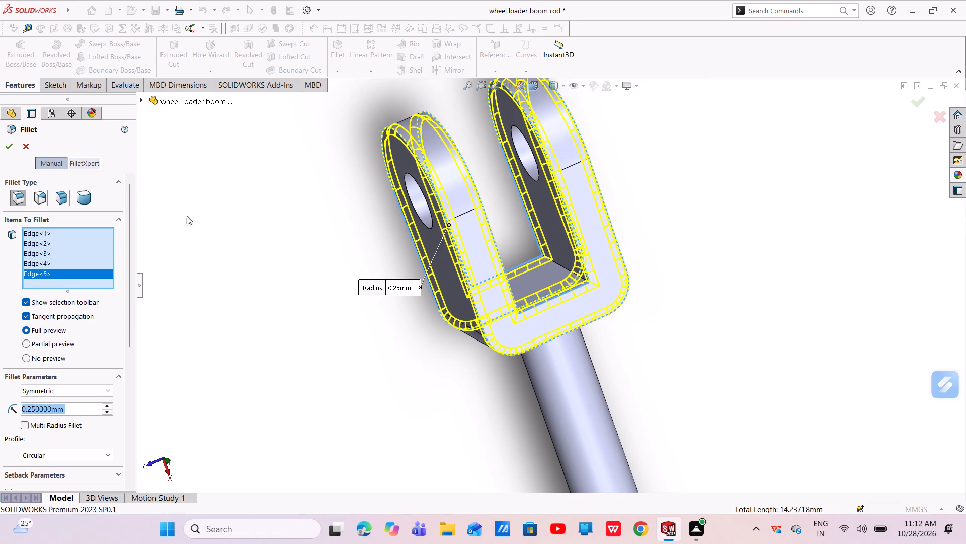
left_click(8, 150)
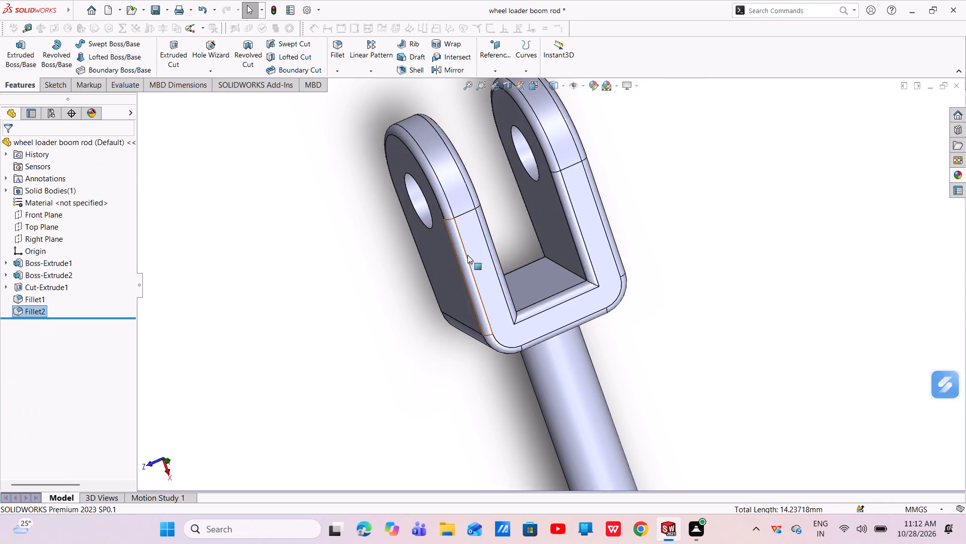
Inspect the filleted fork edges, the pin holes and the full length of the rod.
scroll(499, 256, "up", 4)
middle_click_drag(499, 256, 586, 203)
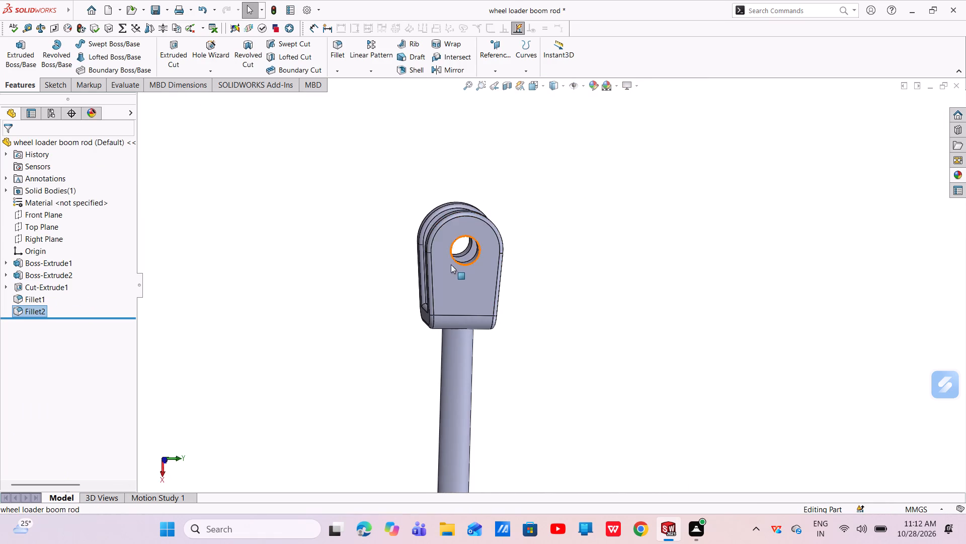
scroll(448, 275, "down", 6)
scroll(457, 275, "up", 3)
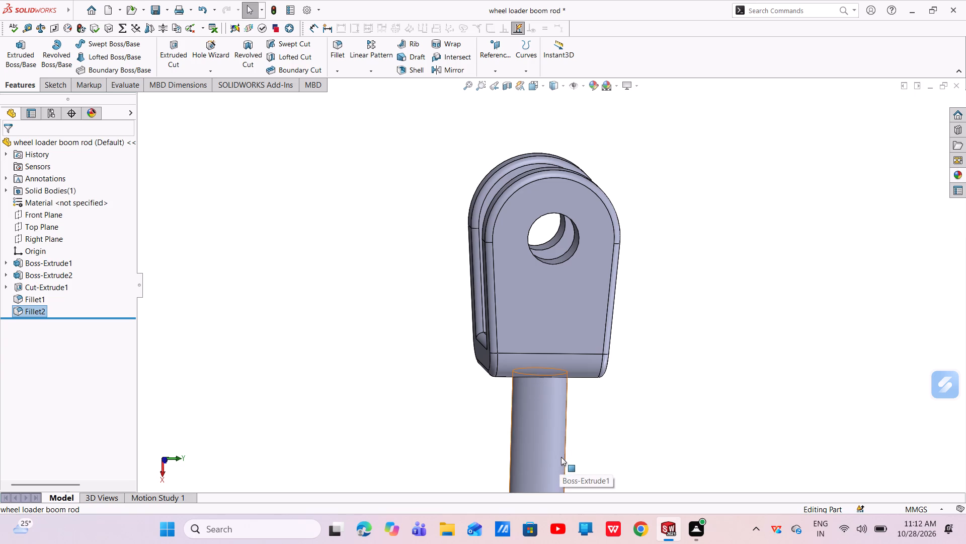
scroll(577, 432, "up", 5)
middle_click_drag(561, 423, 589, 381)
scroll(588, 408, "up", 3)
scroll(585, 410, "down", 3)
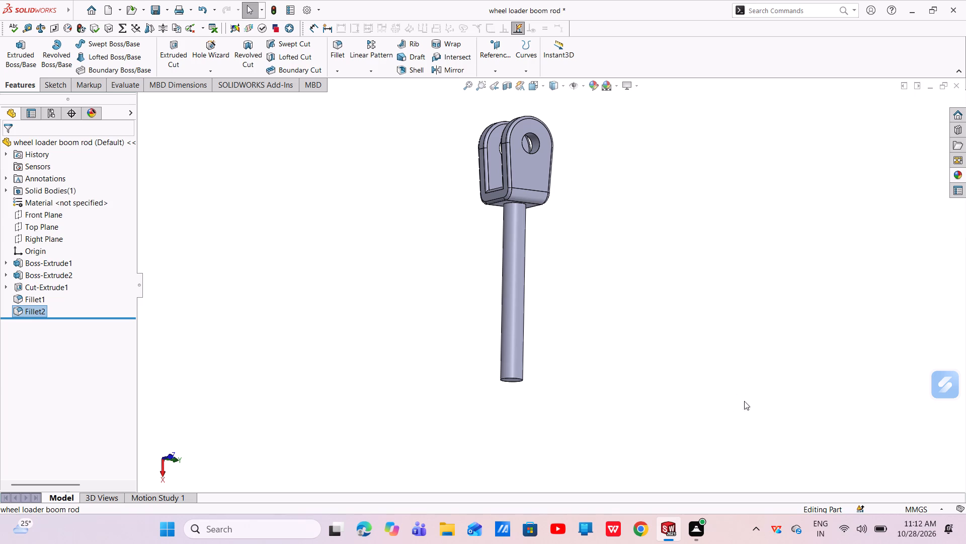
Apply the chromium plate metal appearance to the whole solid body.
left_click(957, 172)
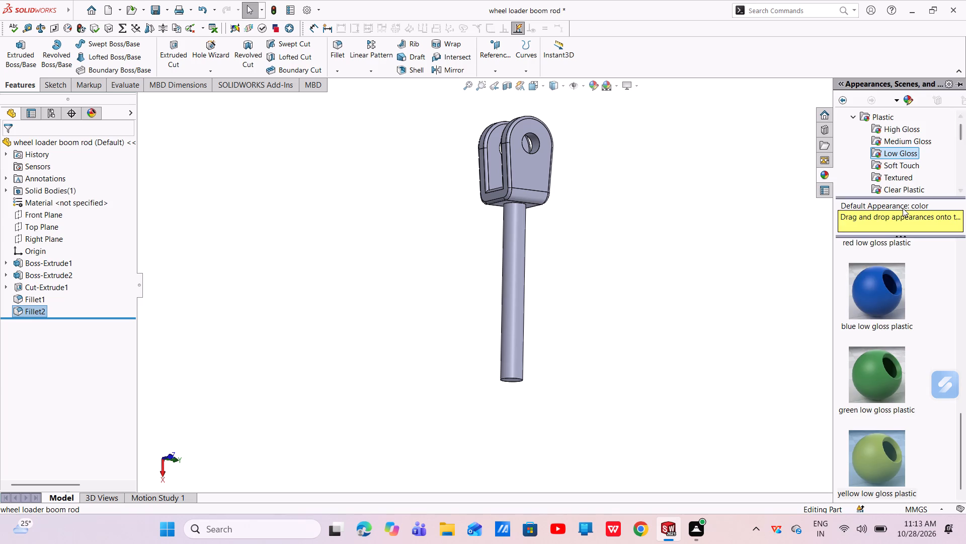
left_click(852, 115)
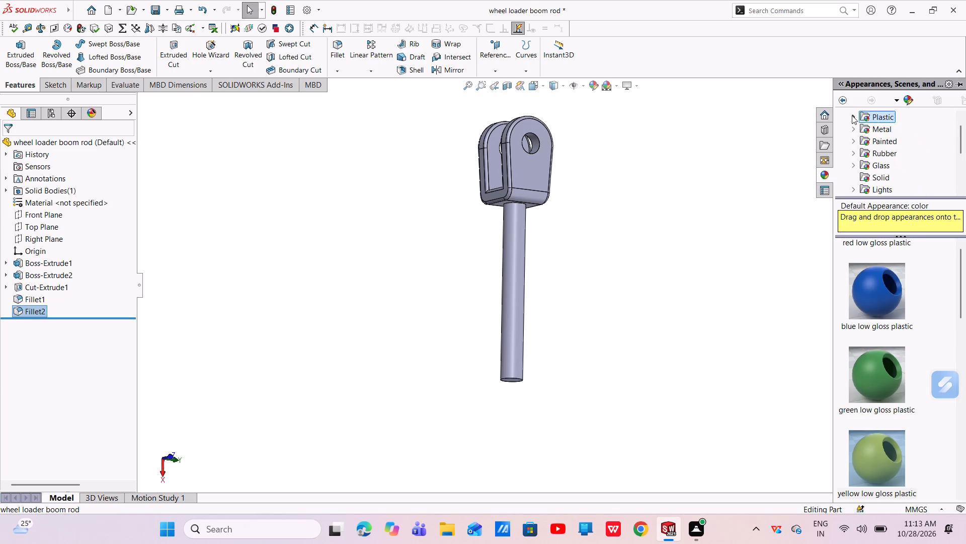
left_click(868, 127)
scroll(881, 320, "down", 5)
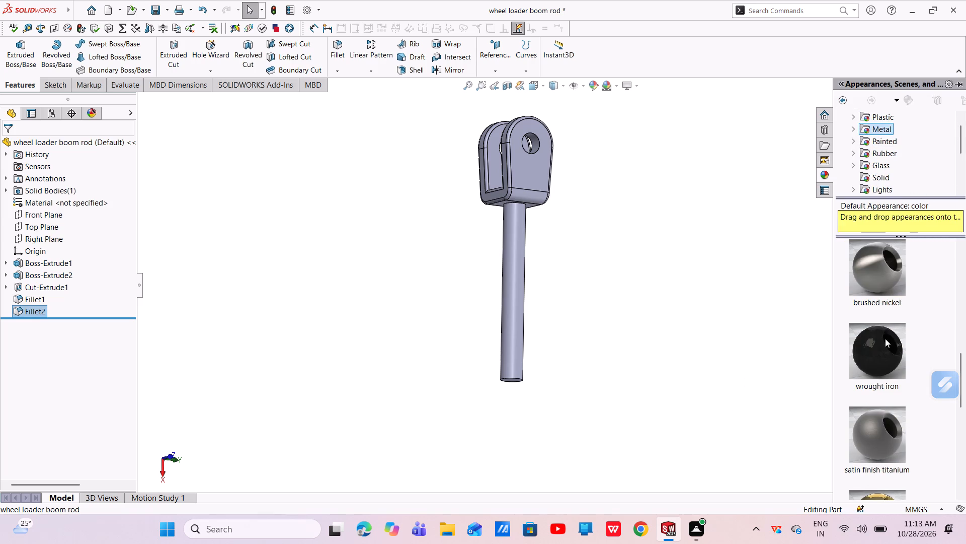
scroll(882, 354, "up", 2)
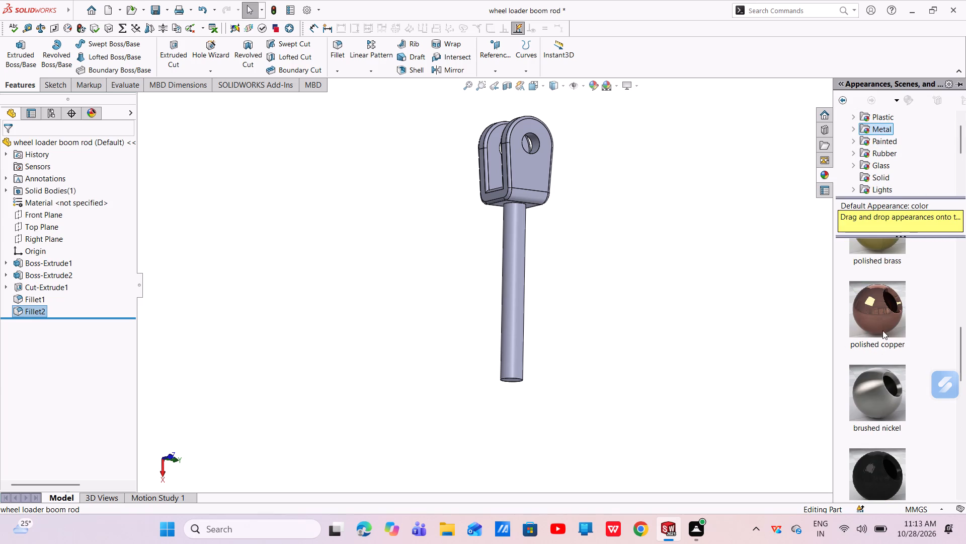
scroll(882, 327, "up", 3)
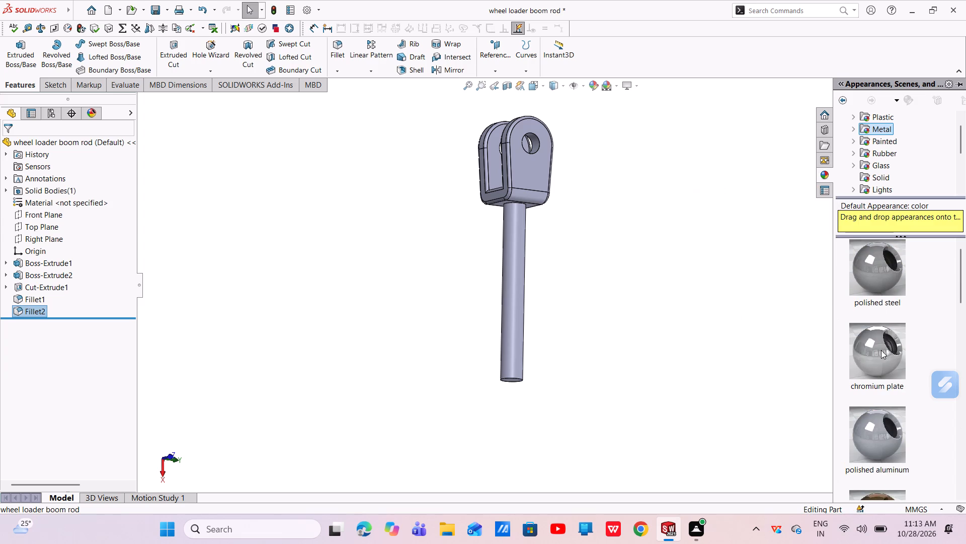
left_click_drag(881, 355, 518, 174)
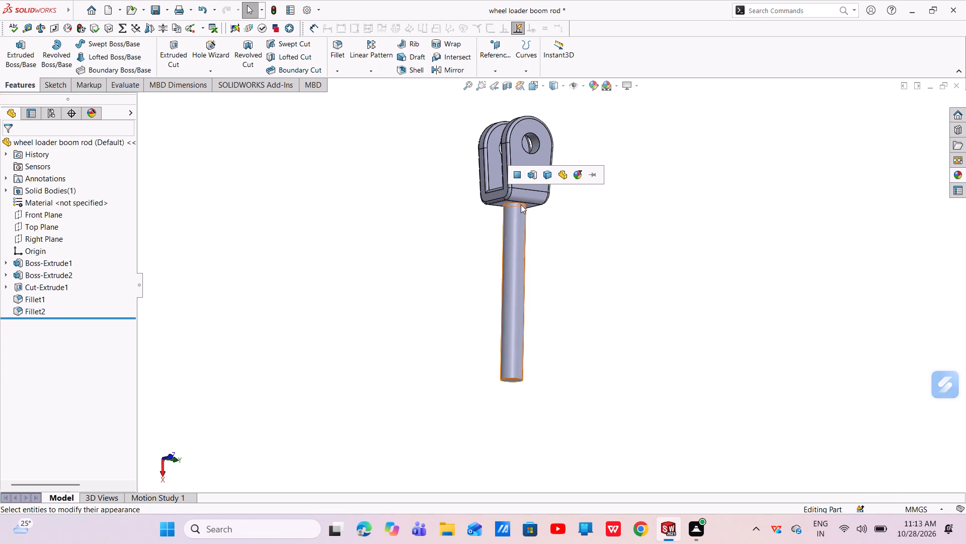
left_click(553, 175)
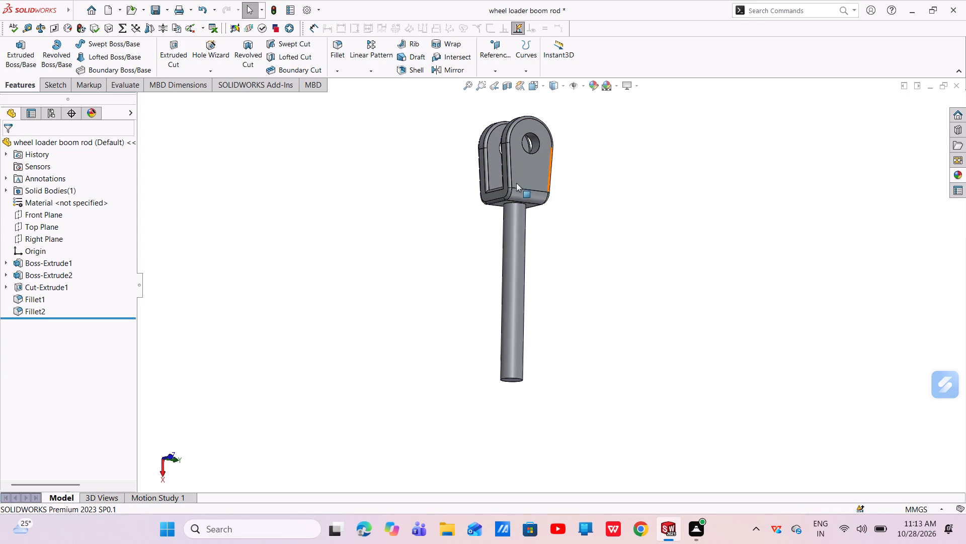
Save the wheel loader boom rod part.
scroll(509, 189, "down", 5)
middle_click_drag(542, 226, 590, 196)
scroll(540, 269, "up", 3)
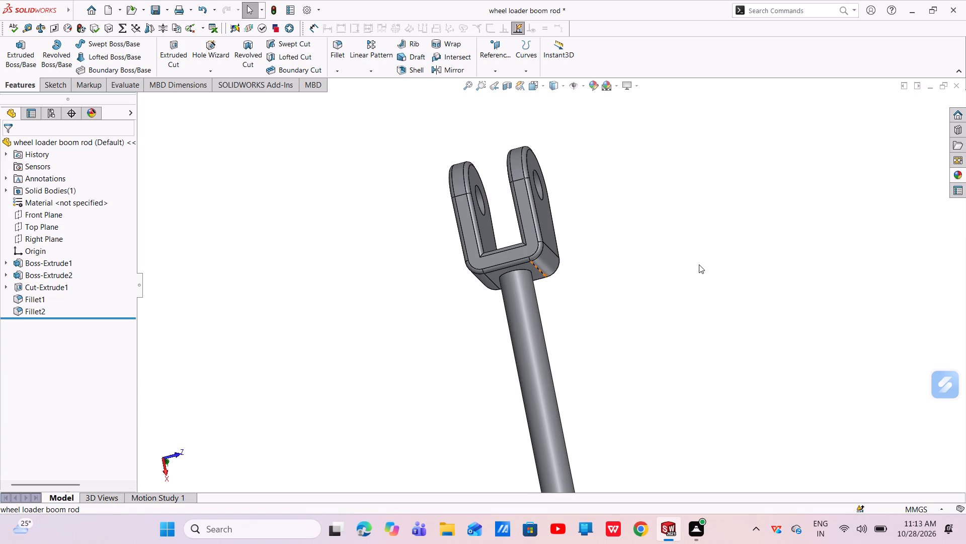
left_click(152, 8)
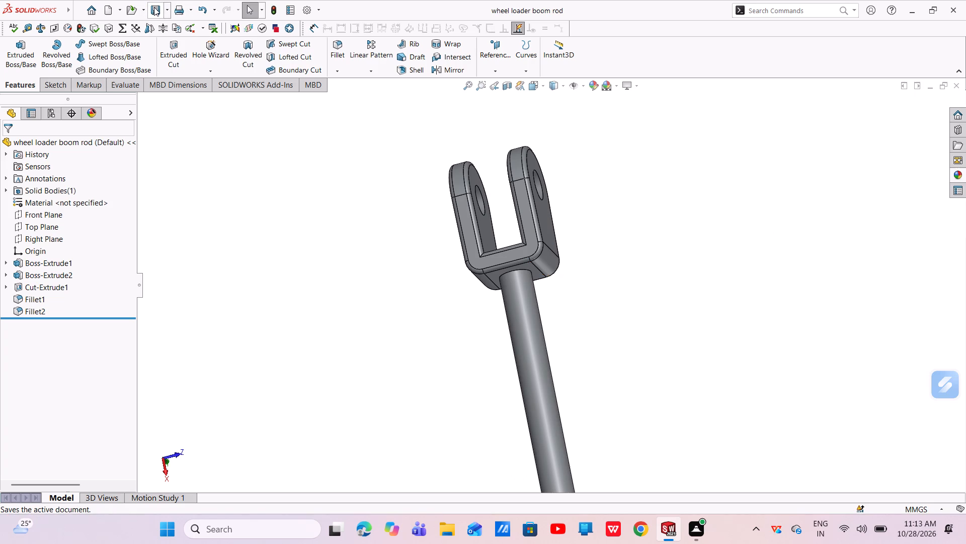
left_click(154, 7)
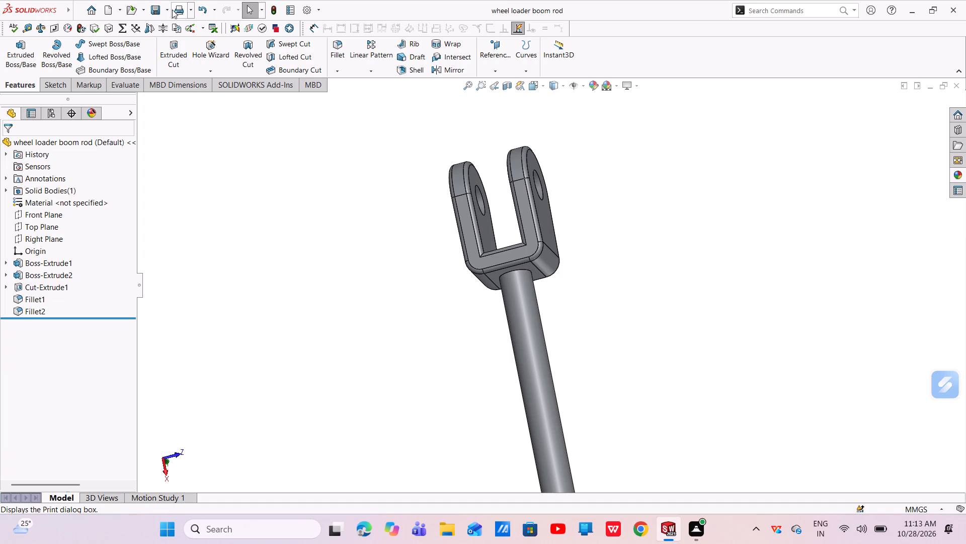
Save a PDF copy of the part as "wheel loader boom rod" in the Desktop's New folder.
left_click(170, 11)
left_click(179, 37)
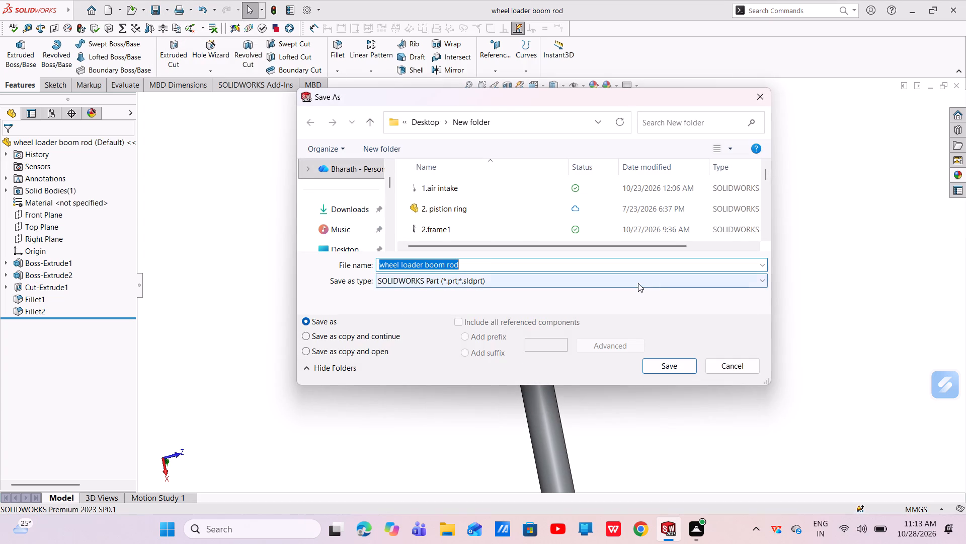
left_click(638, 283)
left_click(540, 75)
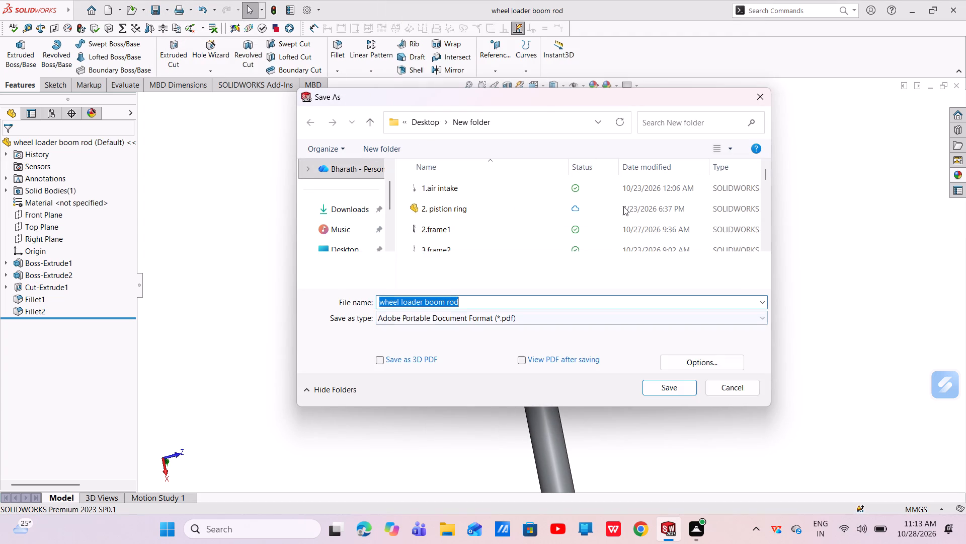
left_click(675, 390)
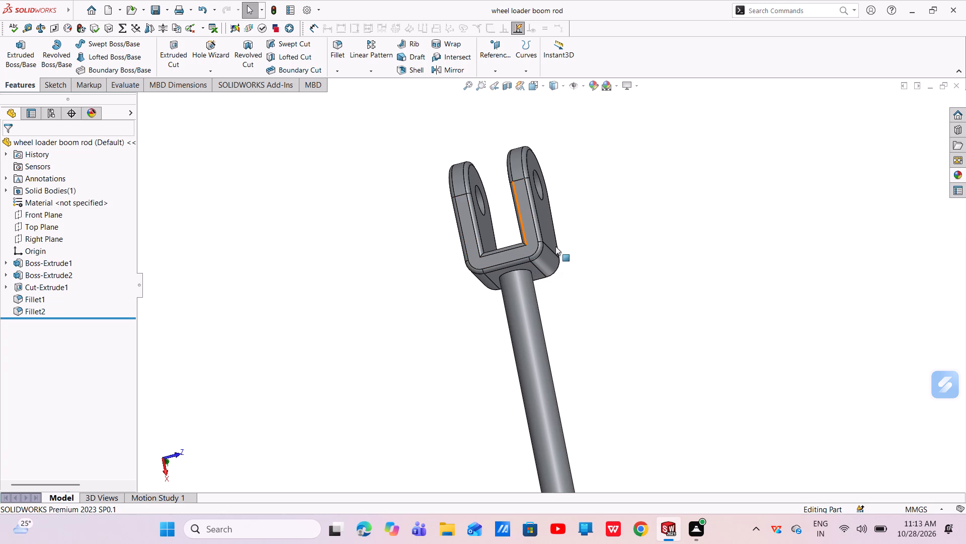
Examine the fork end and the full length of the rod from different angles.
scroll(538, 244, "down", 1)
scroll(539, 244, "up", 4)
scroll(560, 317, "up", 4)
scroll(562, 333, "down", 4)
scroll(561, 149, "down", 3)
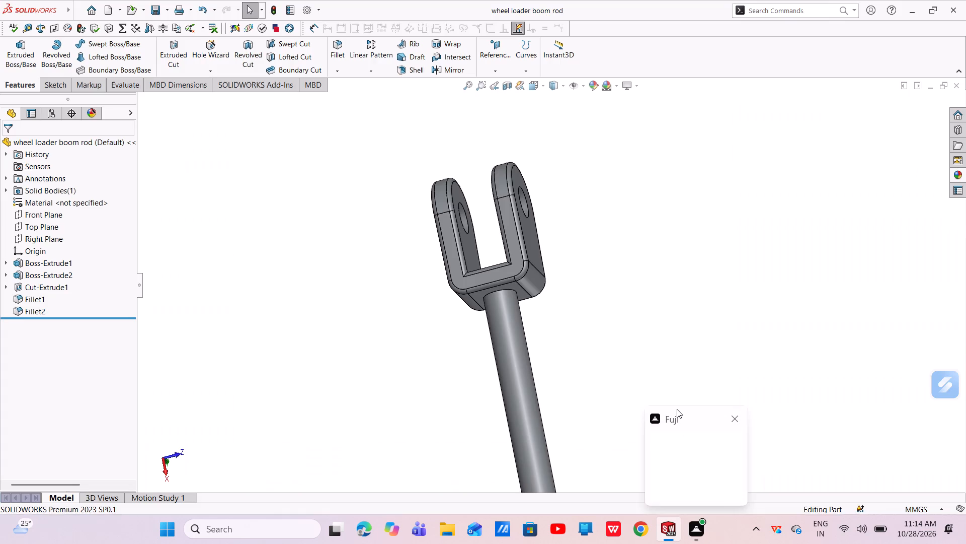
scroll(522, 273, "up", 4)
middle_click_drag(544, 282, 597, 229)
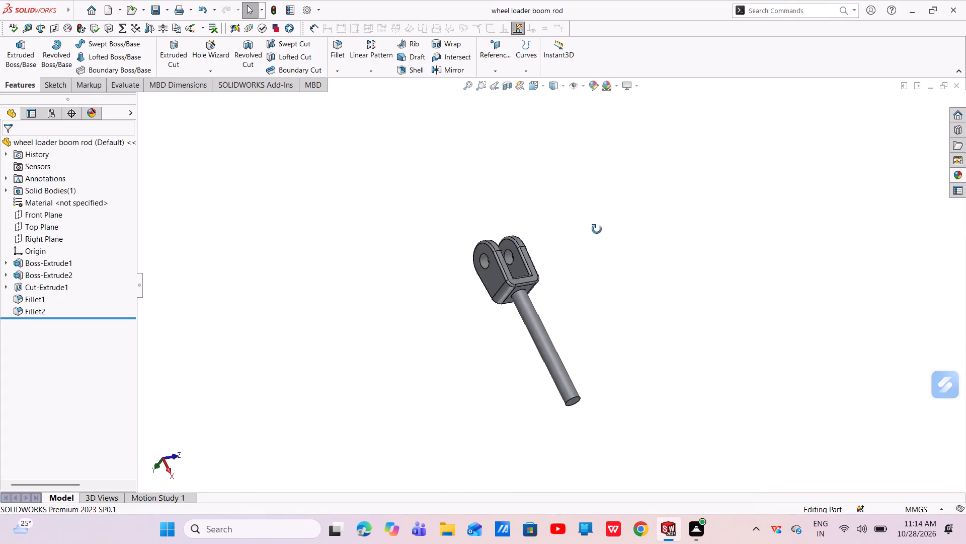
middle_click_drag(597, 229, 607, 225)
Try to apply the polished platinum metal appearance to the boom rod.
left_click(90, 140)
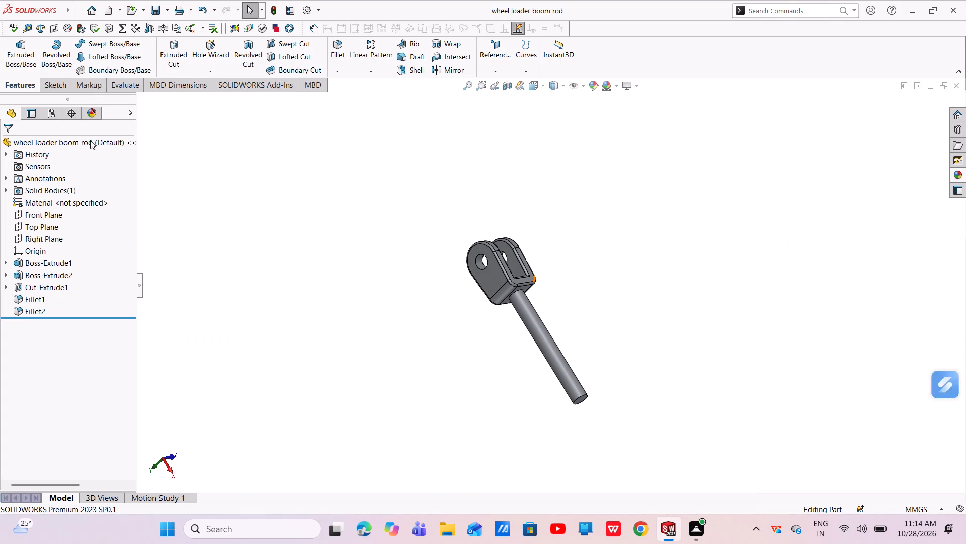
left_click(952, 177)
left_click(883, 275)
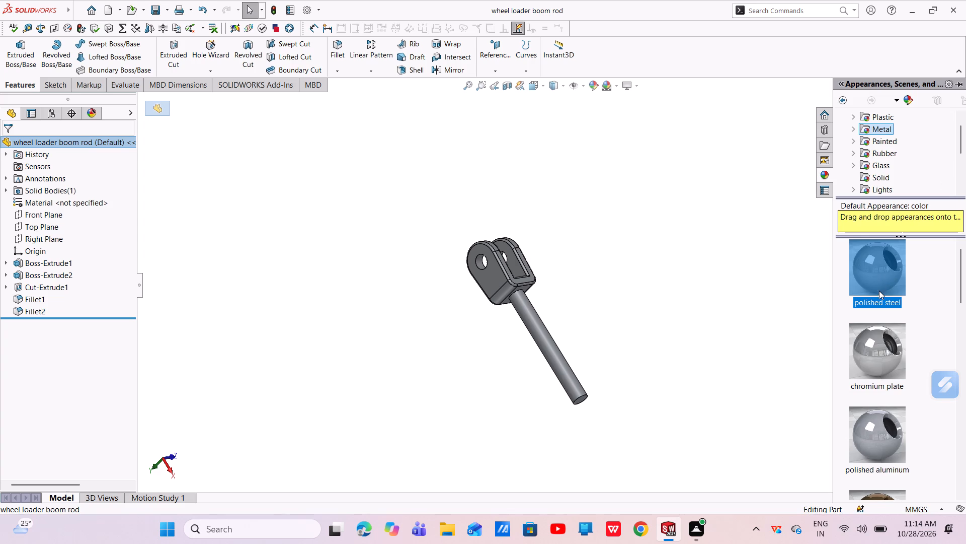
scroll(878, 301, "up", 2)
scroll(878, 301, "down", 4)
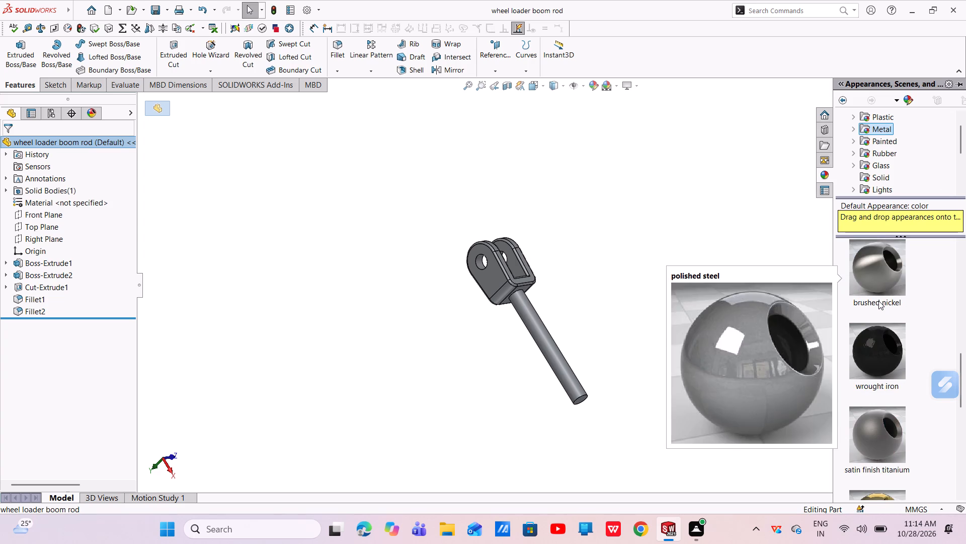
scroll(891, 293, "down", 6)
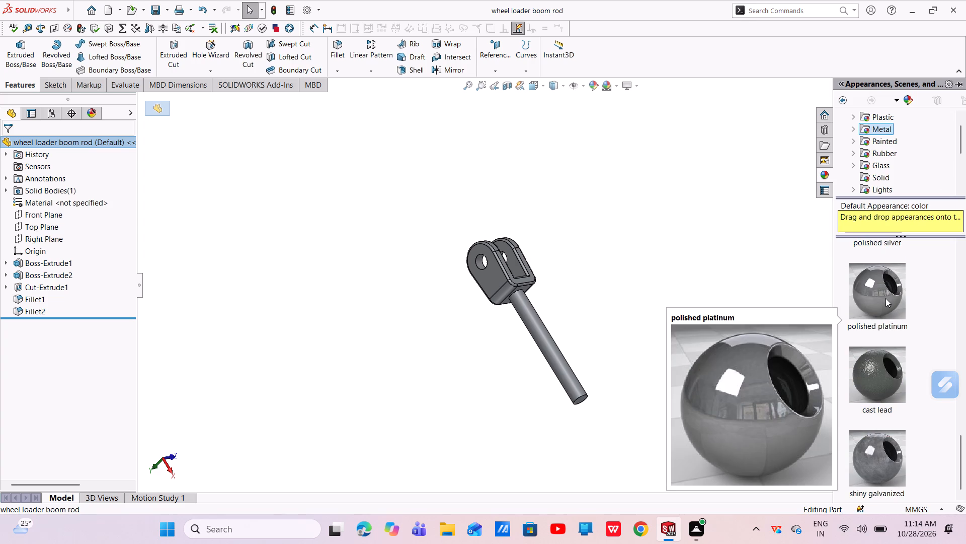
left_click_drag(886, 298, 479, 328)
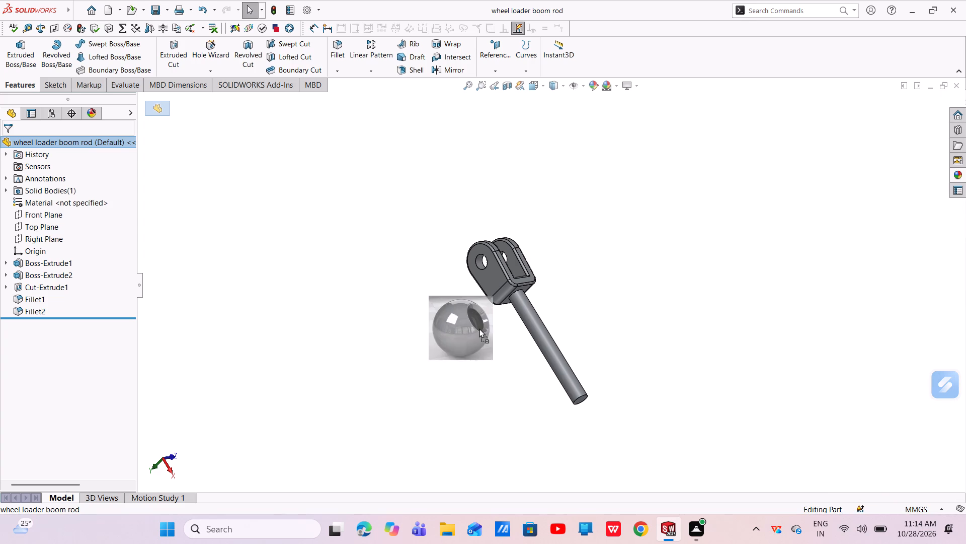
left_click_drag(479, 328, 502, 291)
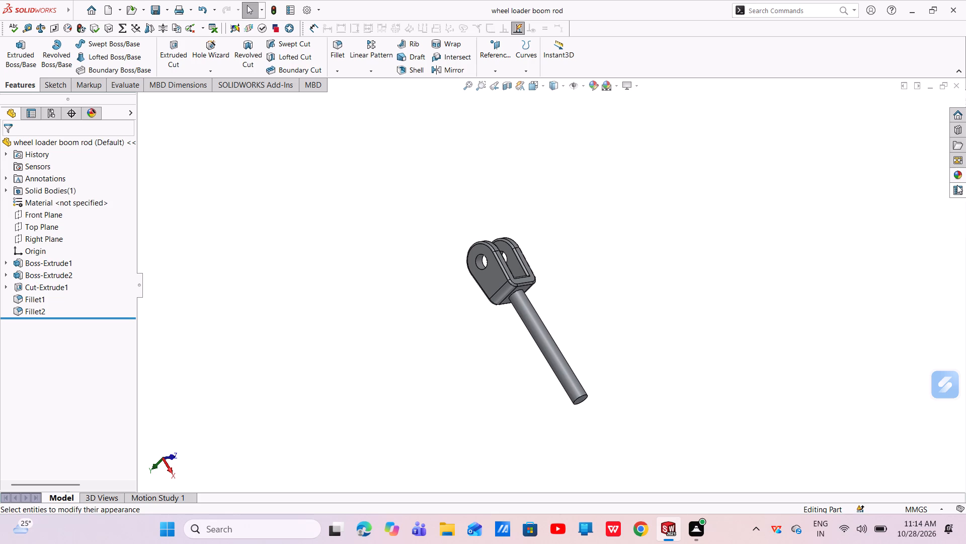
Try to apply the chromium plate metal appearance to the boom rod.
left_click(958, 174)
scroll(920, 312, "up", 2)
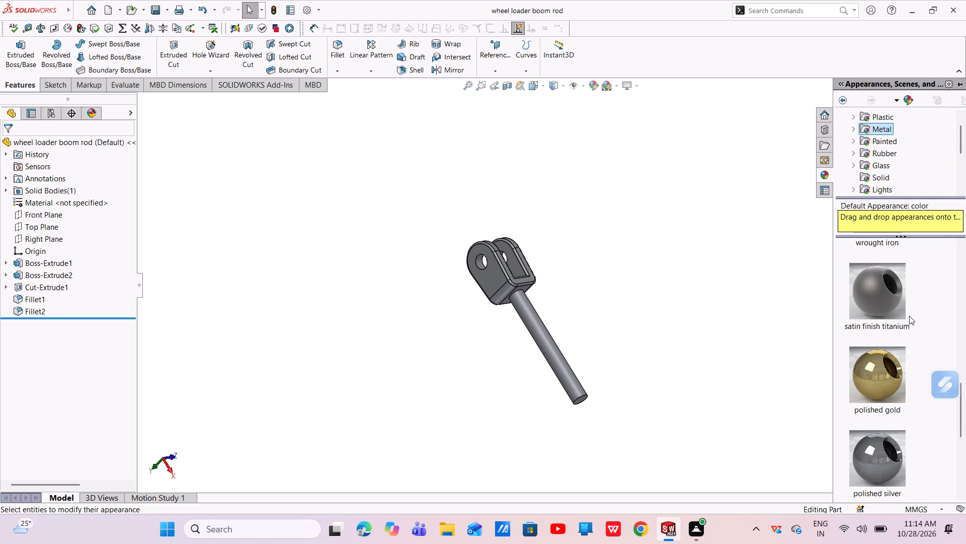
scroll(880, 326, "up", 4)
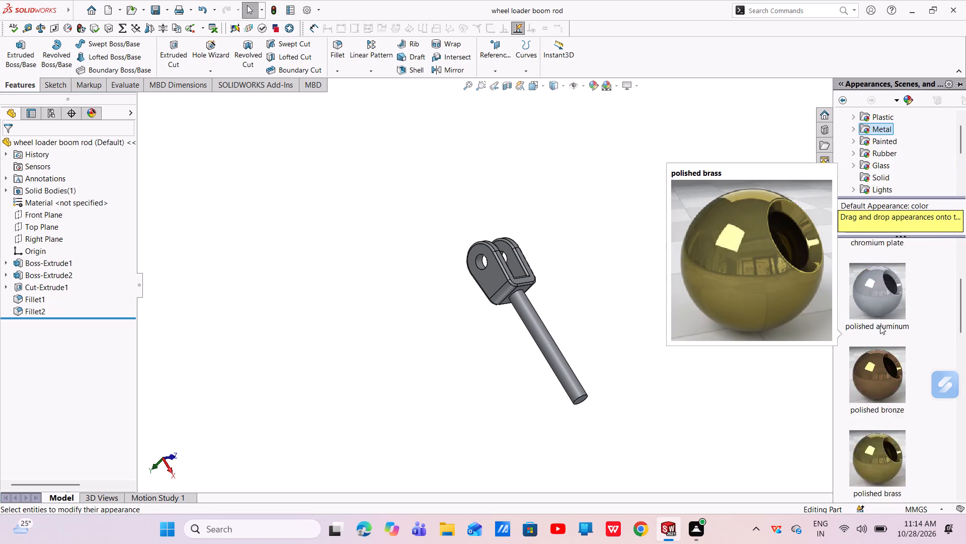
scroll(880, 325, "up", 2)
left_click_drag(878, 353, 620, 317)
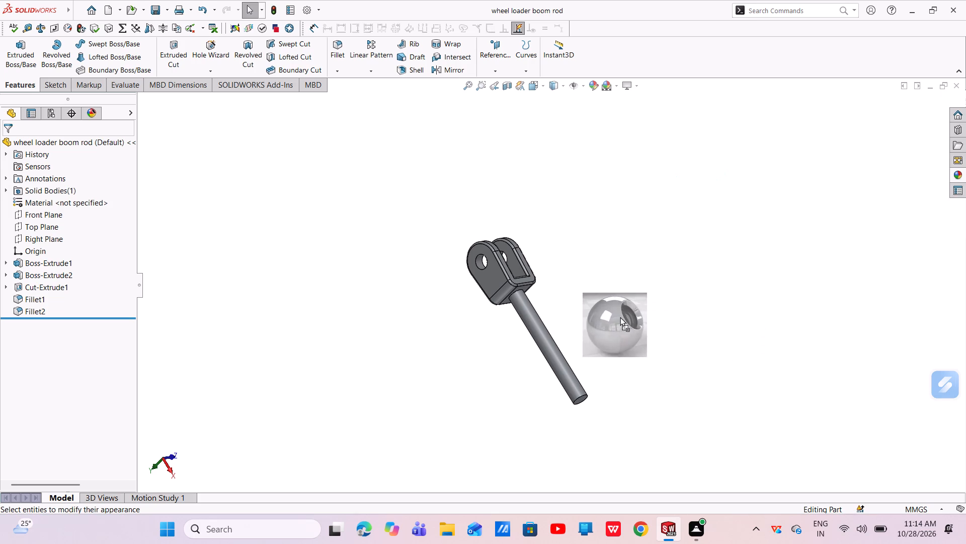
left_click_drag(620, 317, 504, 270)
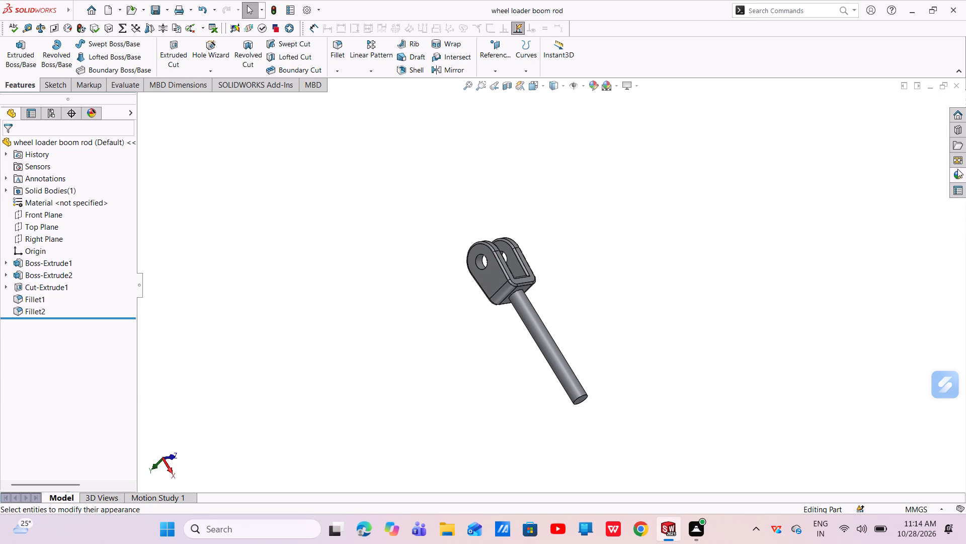
Apply the polished steel metal appearance to the whole solid body of the boom rod.
left_click(957, 178)
scroll(878, 298, "up", 3)
scroll(880, 305, "down", 2)
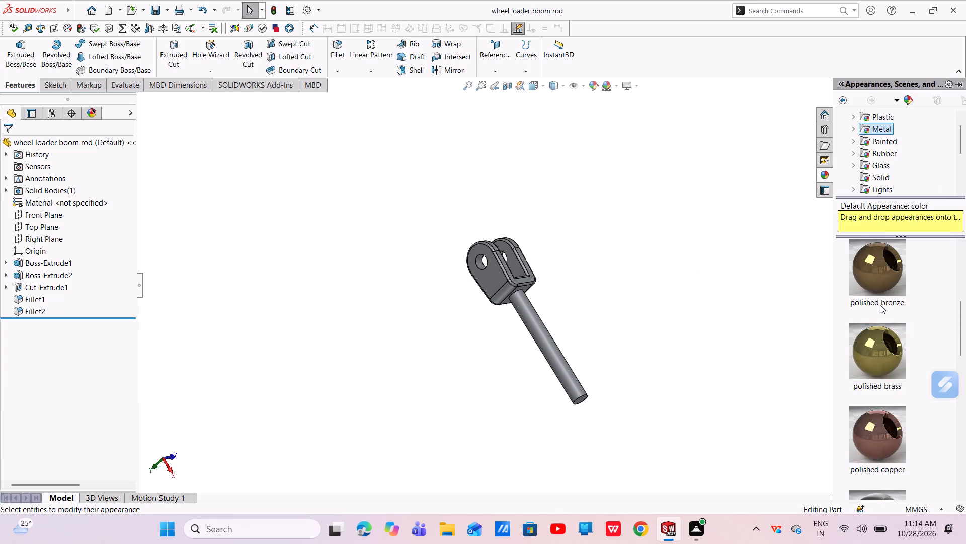
scroll(880, 305, "down", 11)
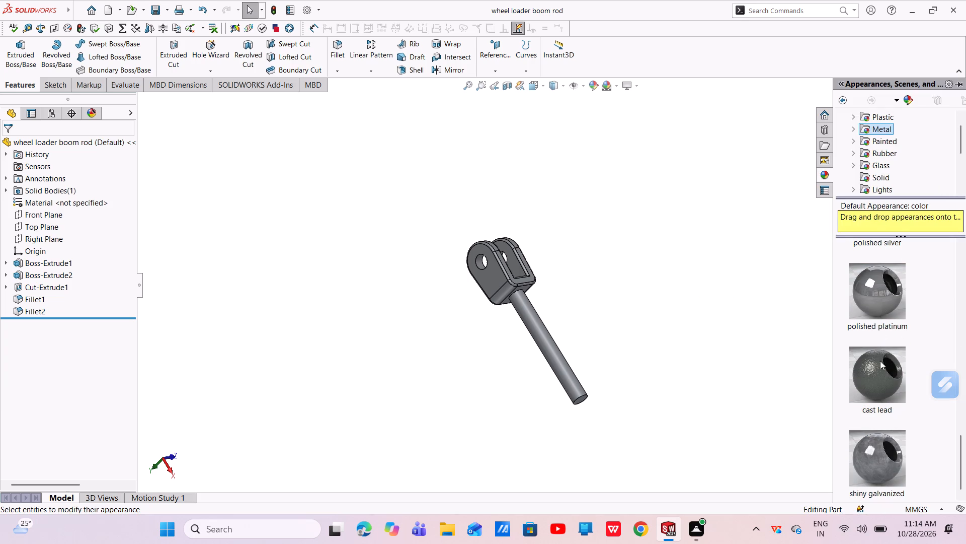
scroll(887, 355, "up", 11)
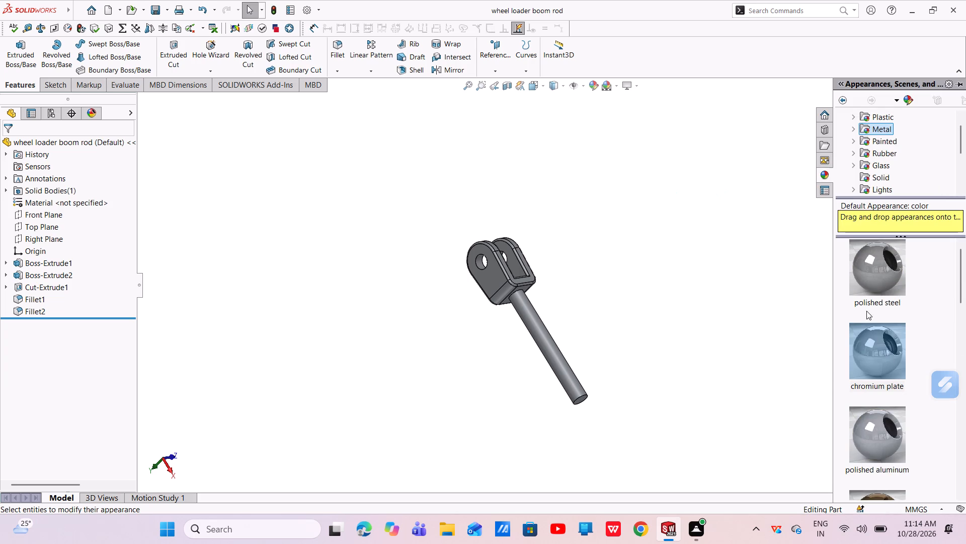
left_click(889, 276)
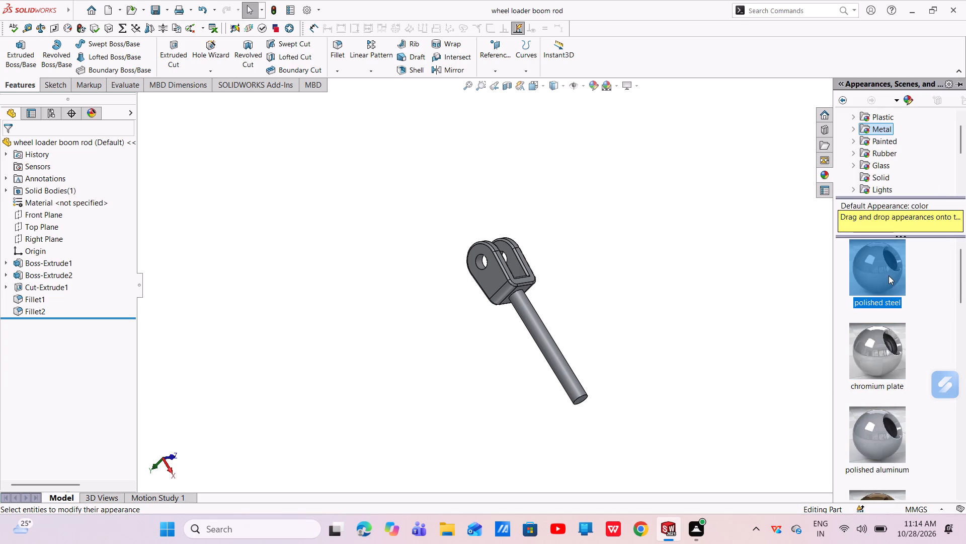
left_click_drag(889, 276, 528, 282)
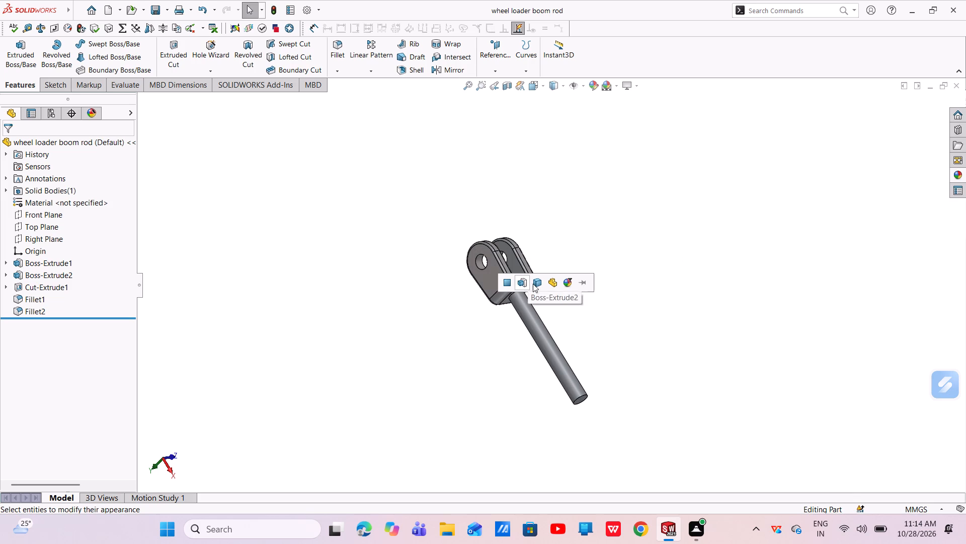
left_click(538, 286)
Examine the appearance of the fork and rod surfaces from both sides.
scroll(532, 317, "down", 5)
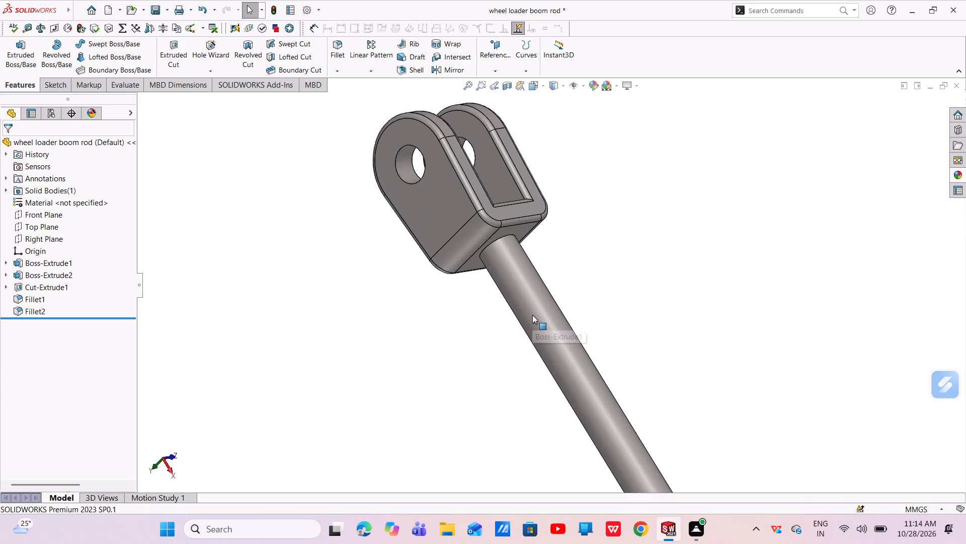
middle_click_drag(532, 314, 683, 290)
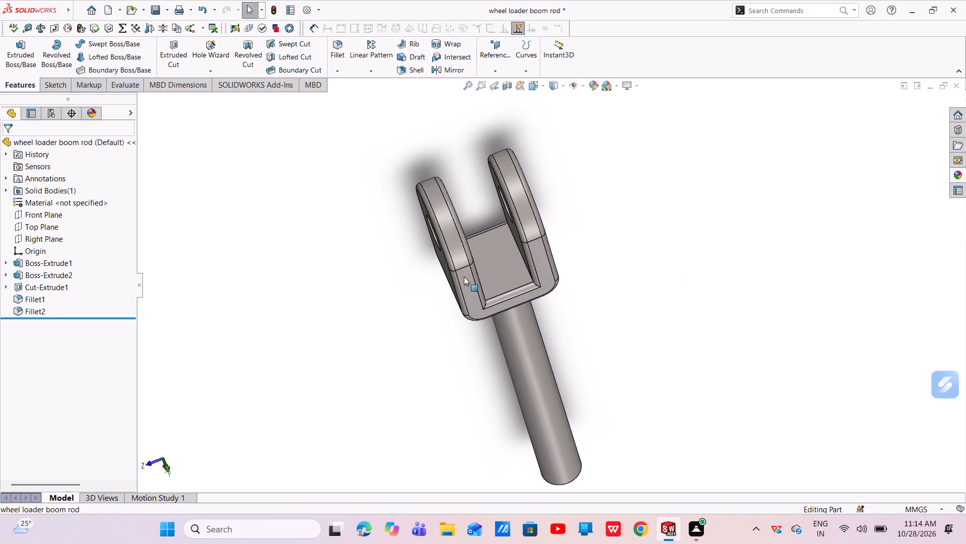
scroll(541, 265, "down", 6)
scroll(487, 293, "up", 8)
middle_click_drag(507, 309, 556, 253)
scroll(531, 281, "up", 1)
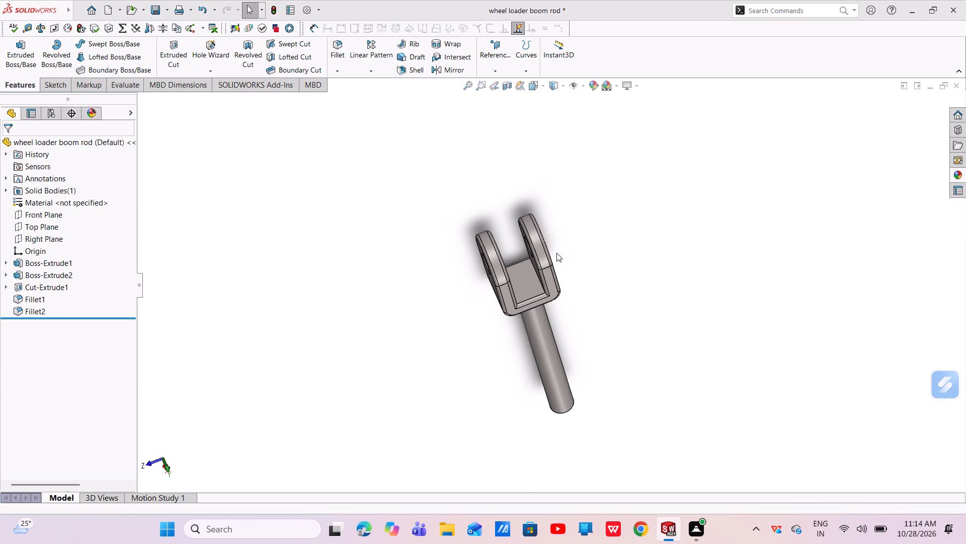
middle_click_drag(556, 253, 587, 231)
Save the wheel loader boom rod part.
key("ctrl+s")
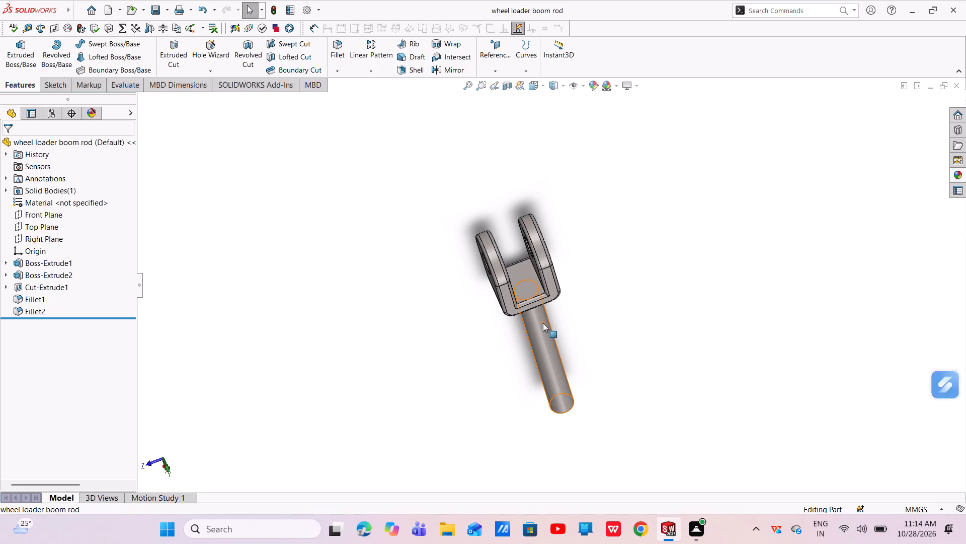
key("ctrl+s")
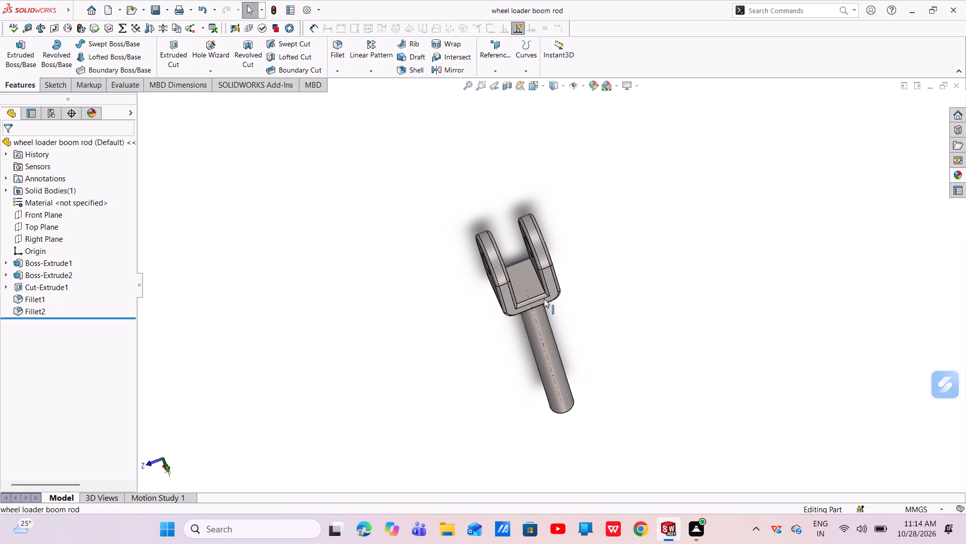